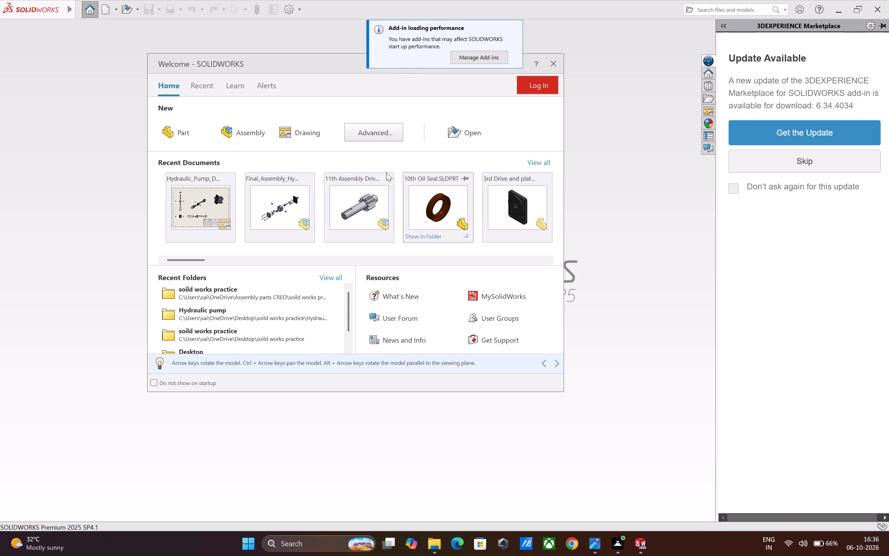
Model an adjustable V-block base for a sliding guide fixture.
Create a new part document.
{"action": "left_click", "coordinate": [180, 131]}
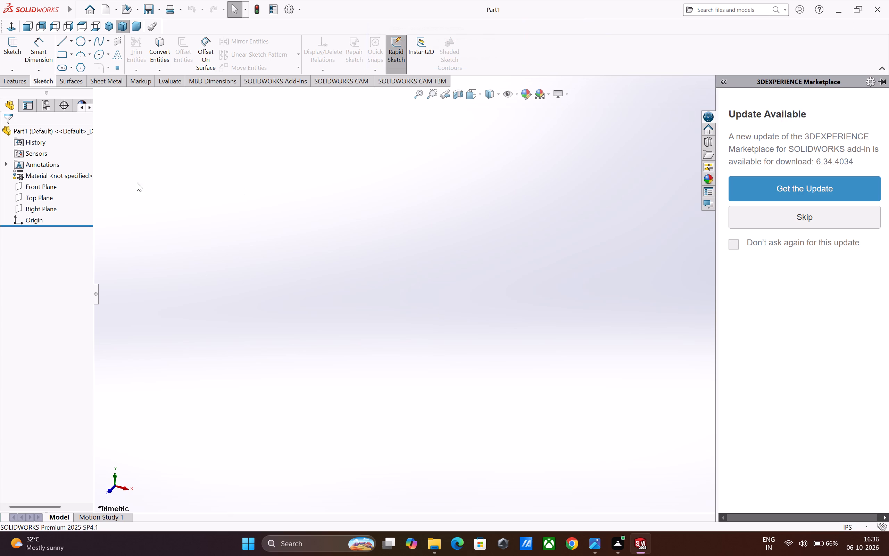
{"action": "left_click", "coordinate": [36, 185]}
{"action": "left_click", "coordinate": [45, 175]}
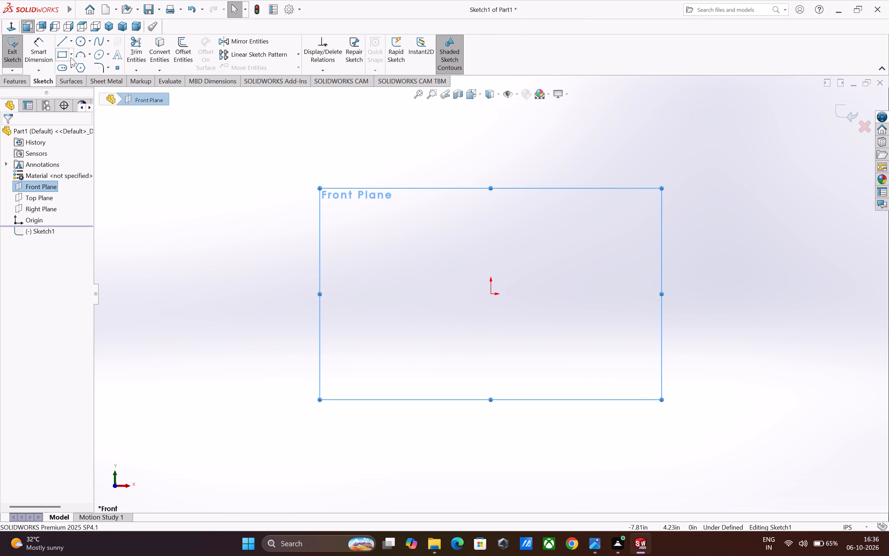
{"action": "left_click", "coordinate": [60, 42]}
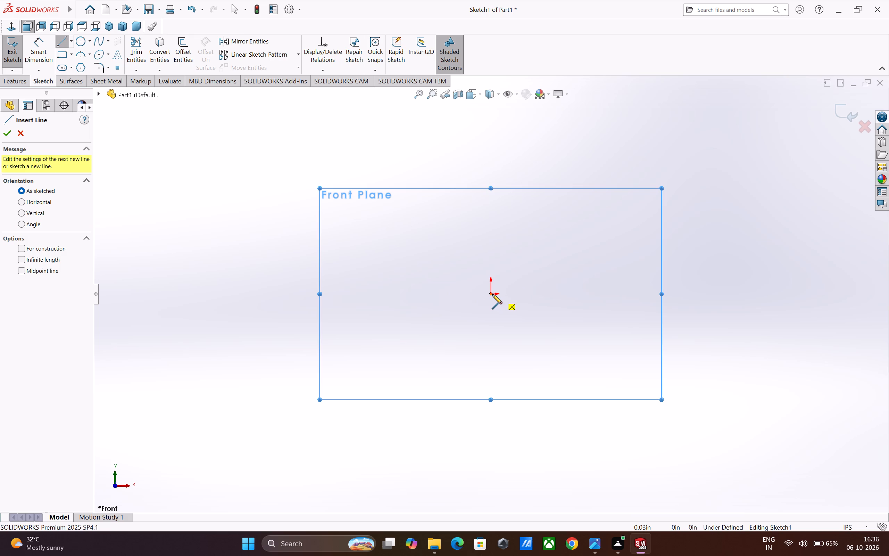
Set the document units to MMGS (millimeter, gram, second).
{"action": "left_click", "coordinate": [856, 524]}
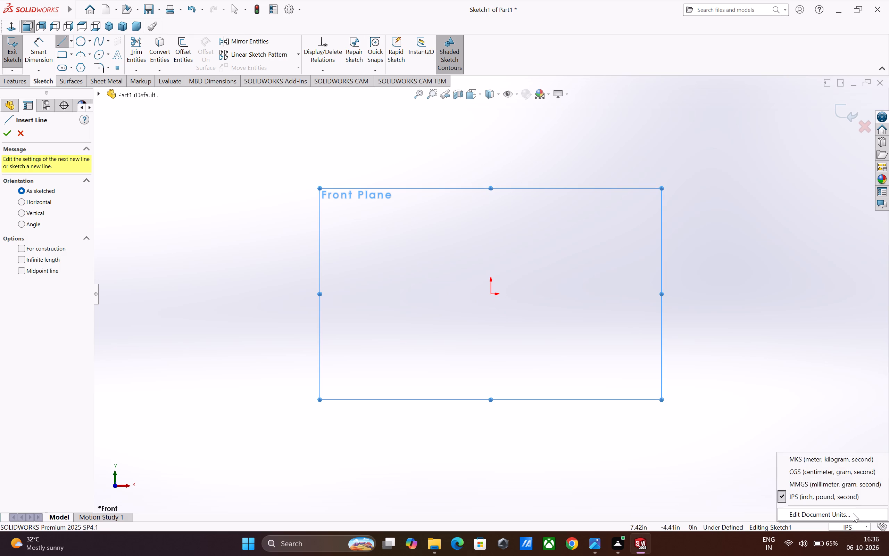
{"action": "left_click", "coordinate": [823, 486]}
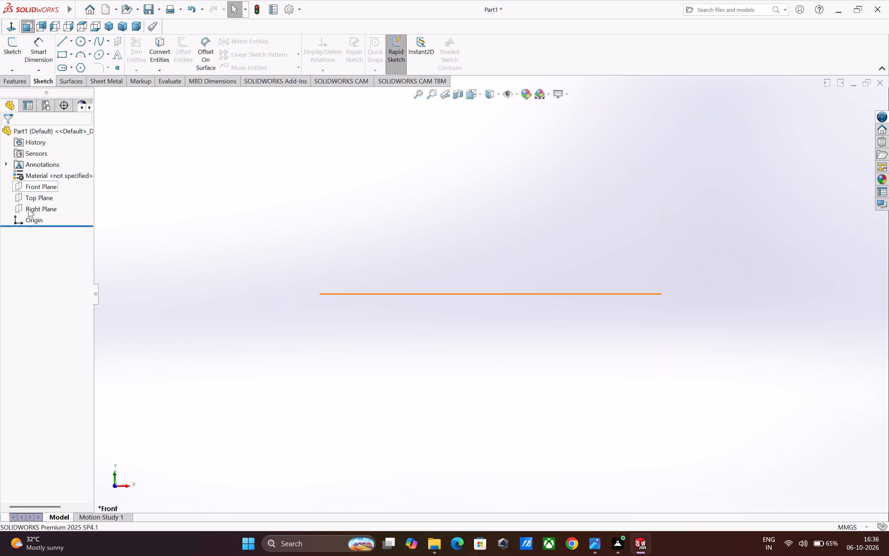
On a new Front Plane sketch, draw a horizontal midpoint line centred on the origin, about 87 mm long.
{"action": "left_click", "coordinate": [34, 188]}
{"action": "left_click", "coordinate": [41, 176]}
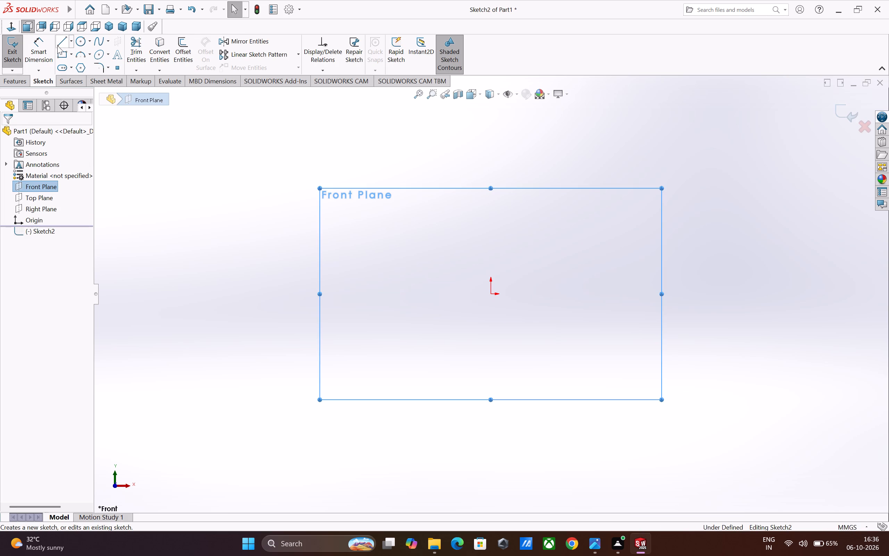
{"action": "left_click", "coordinate": [61, 41]}
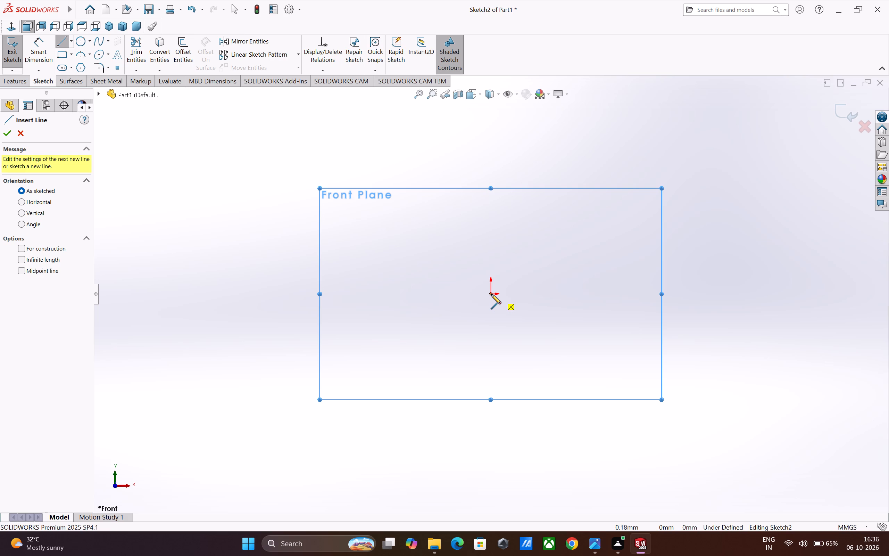
{"action": "left_click", "coordinate": [71, 42]}
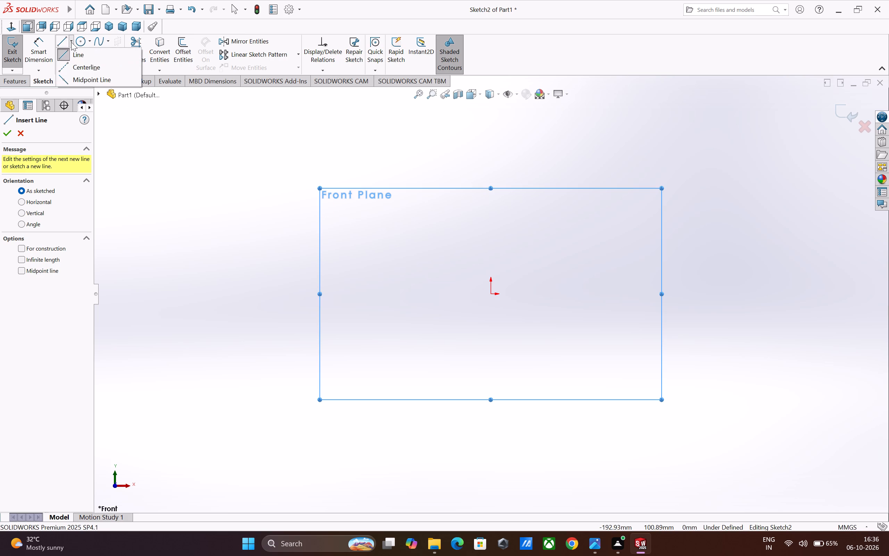
{"action": "left_click", "coordinate": [82, 82]}
{"action": "left_click", "coordinate": [491, 295]}
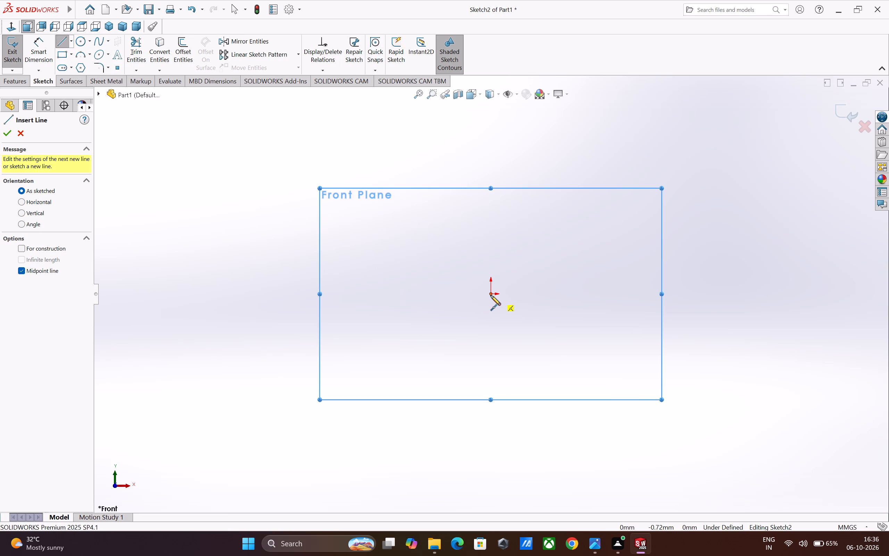
{"action": "left_click", "coordinate": [407, 294]}
{"action": "key", "text": "Escape"}
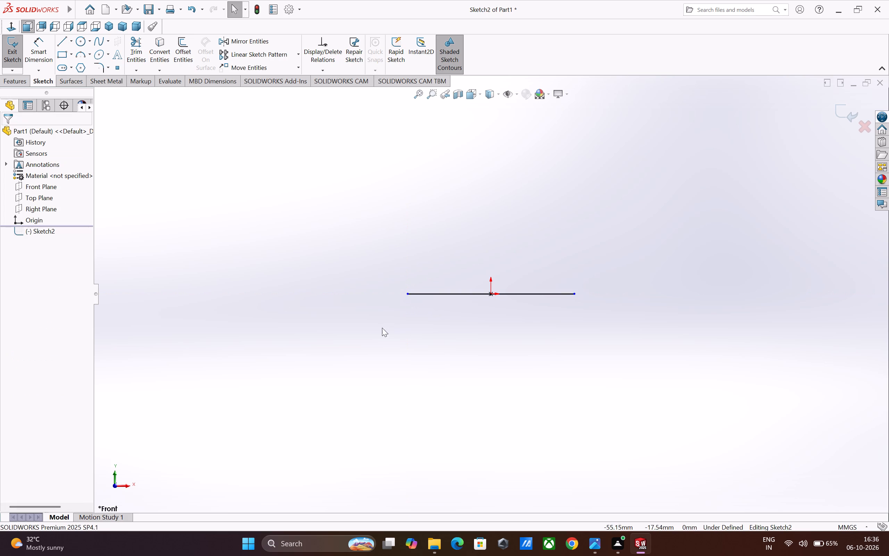
Dimension the horizontal line's length to 50 mm.
{"action": "left_click_drag", "start_coordinate": [38, 41], "coordinate": [39, 44]}
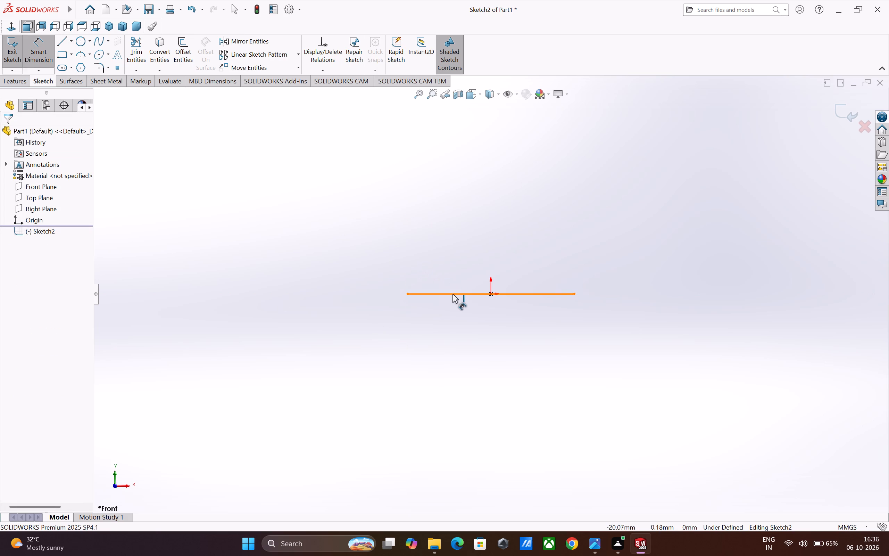
{"action": "left_click", "coordinate": [452, 294]}
{"action": "left_click", "coordinate": [458, 305]}
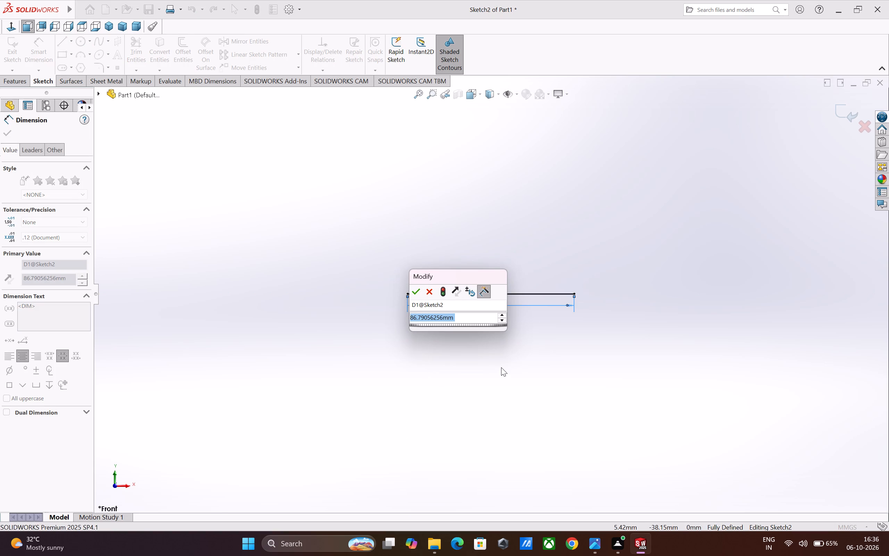
{"action": "key", "text": "Clear"}
{"action": "key", "text": "Insert"}
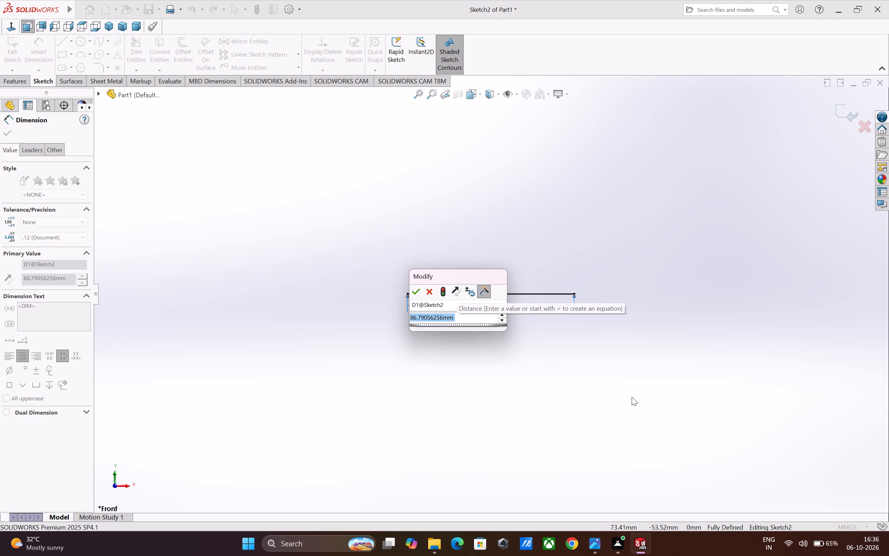
{"action": "key", "text": "Clear"}
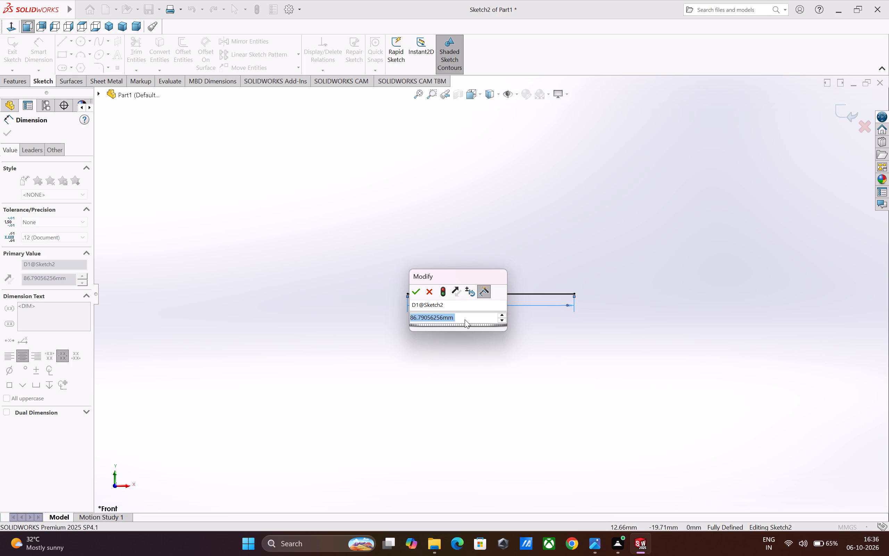
{"action": "left_click", "coordinate": [465, 319]}
{"action": "key", "text": "Clear"}
{"action": "double_click", "coordinate": [465, 319]}
{"action": "key", "text": "Clear"}
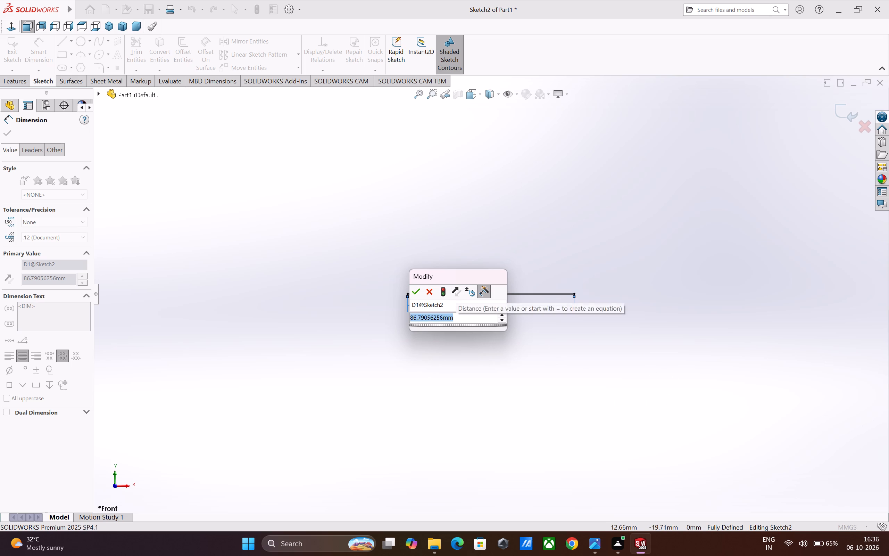
{"action": "key", "text": "Insert"}
{"action": "left_click_drag", "start_coordinate": [462, 316], "coordinate": [459, 316]}
{"action": "left_click", "coordinate": [455, 316]}
{"action": "left_click", "coordinate": [463, 317]}
{"action": "left_click_drag", "start_coordinate": [459, 319], "coordinate": [390, 319]}
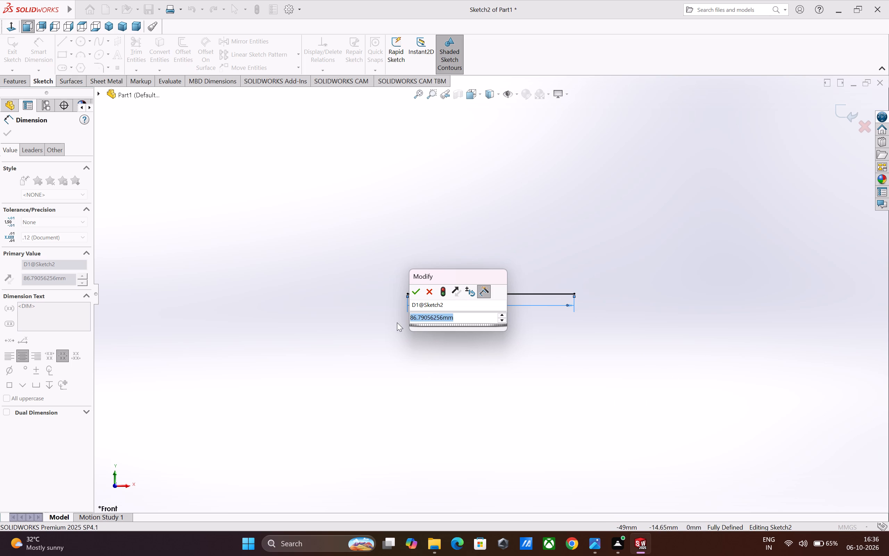
{"action": "key", "text": "5"}
{"action": "key", "text": "0"}
{"action": "key", "text": "Return"}
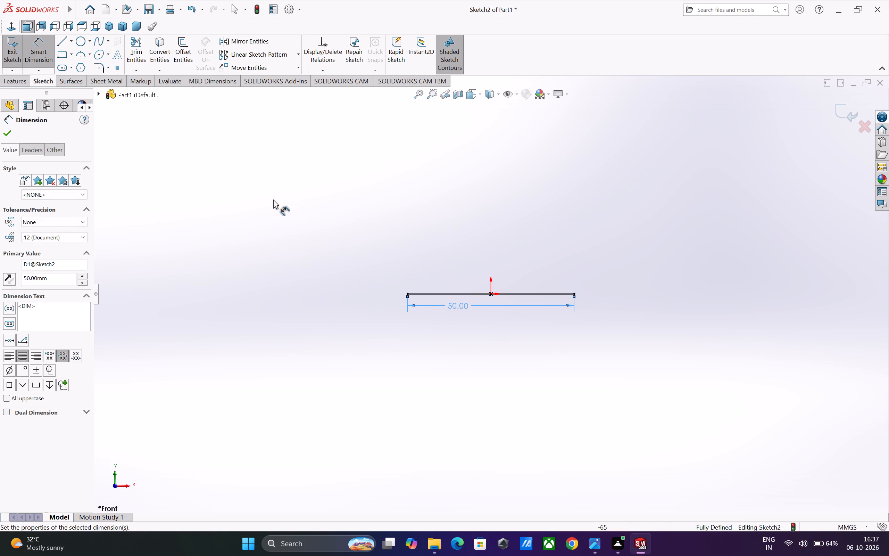
Close an inverted-U outline above the 50 mm line with Line, about 19.5 mm tall, with feet about 7.4 mm wide extending about 6 mm below it.
{"action": "left_click", "coordinate": [63, 41]}
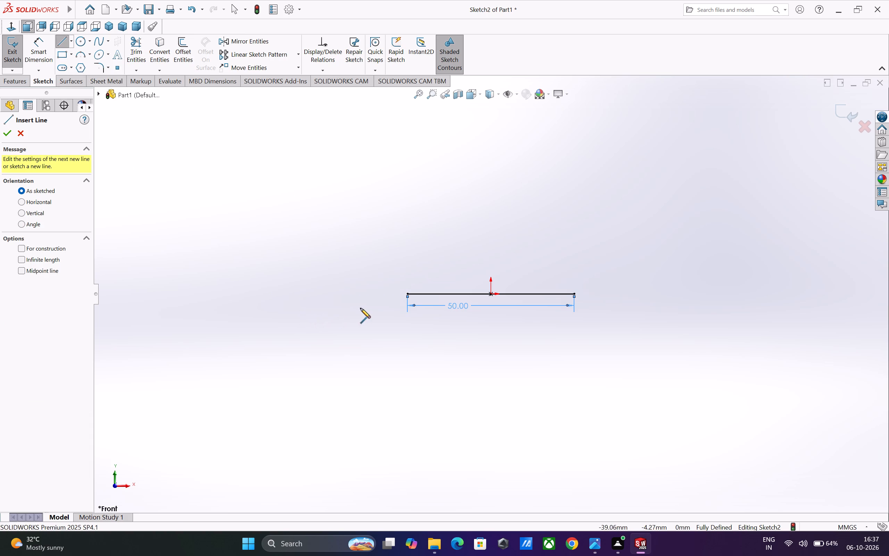
{"action": "left_click", "coordinate": [407, 294]}
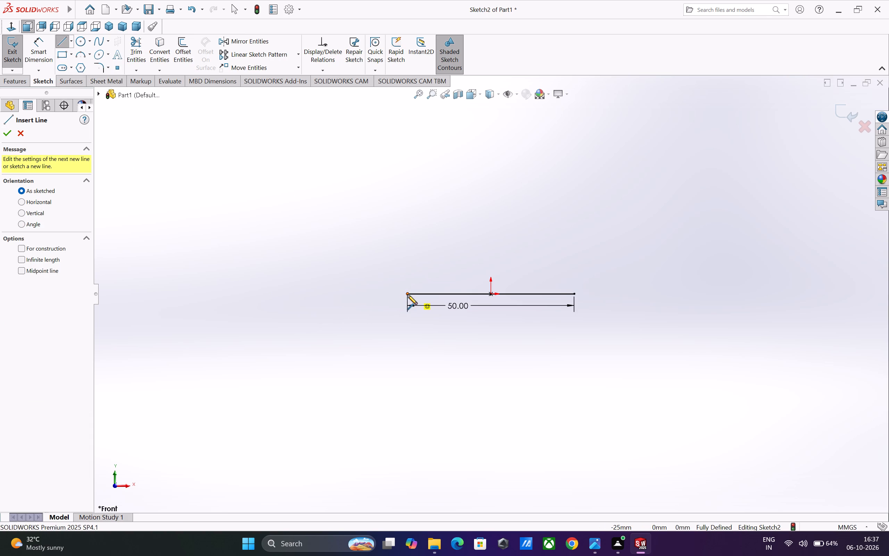
{"action": "left_click", "coordinate": [407, 314]}
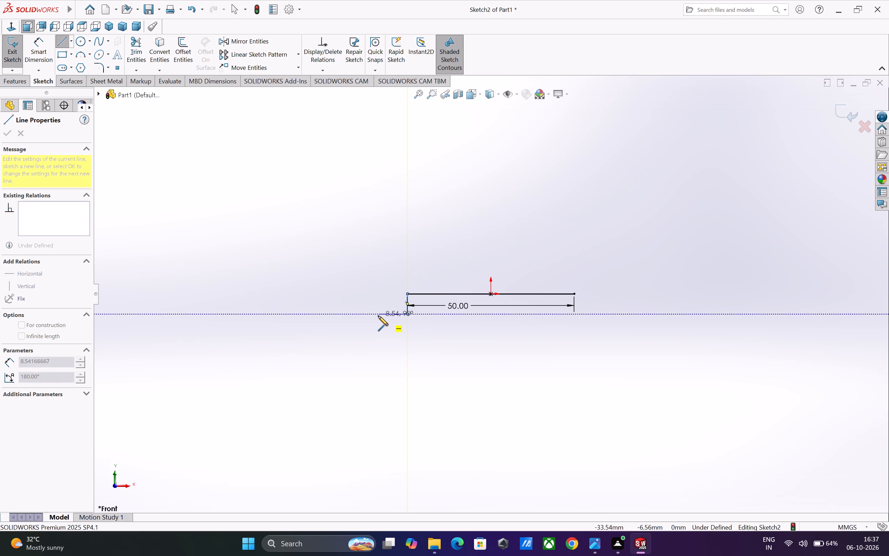
{"action": "left_click", "coordinate": [383, 314]}
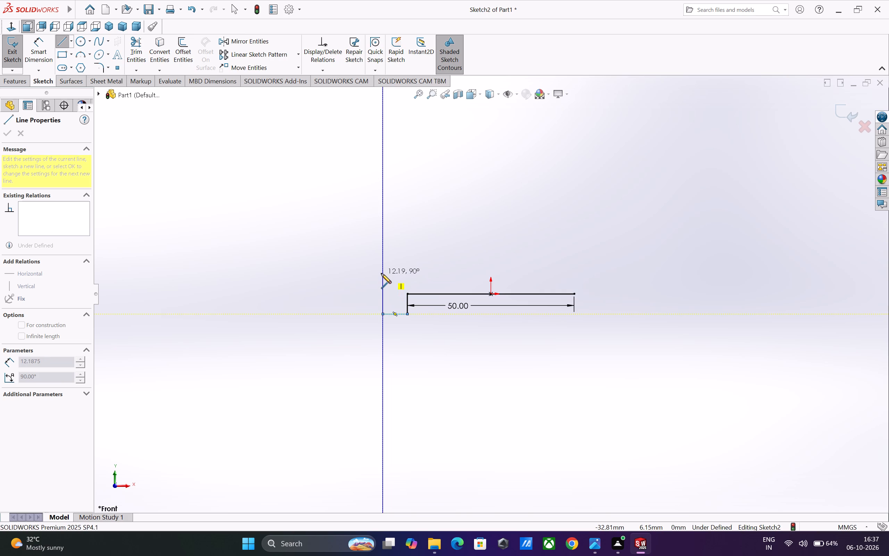
{"action": "left_click", "coordinate": [384, 249]}
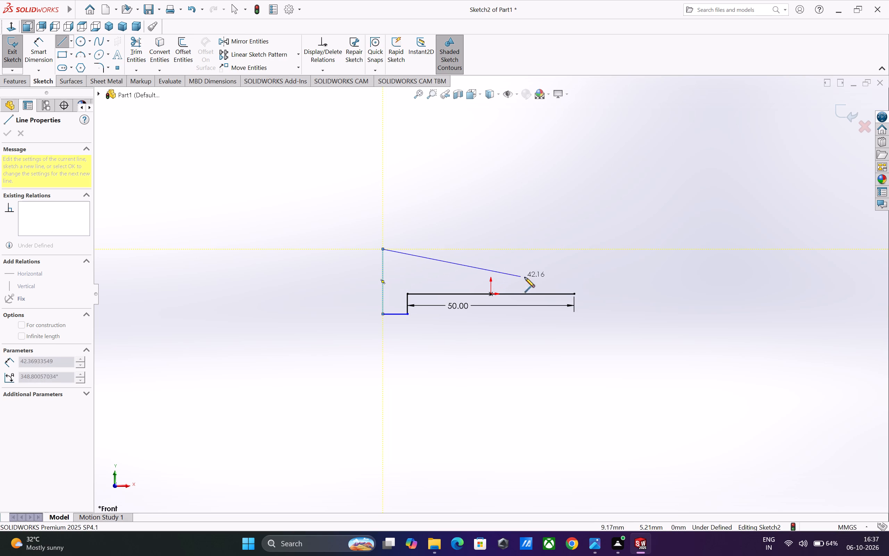
{"action": "left_click", "coordinate": [598, 248]}
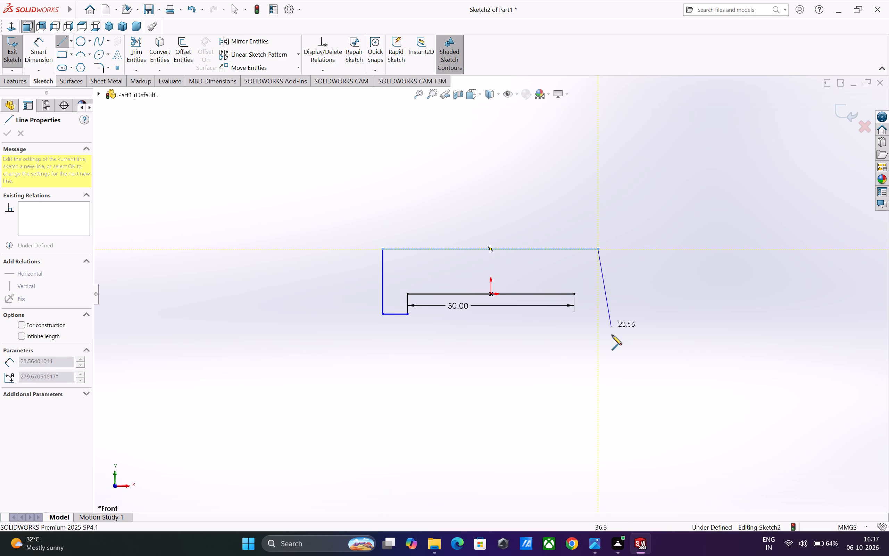
{"action": "left_click", "coordinate": [597, 314]}
{"action": "left_click", "coordinate": [574, 314]}
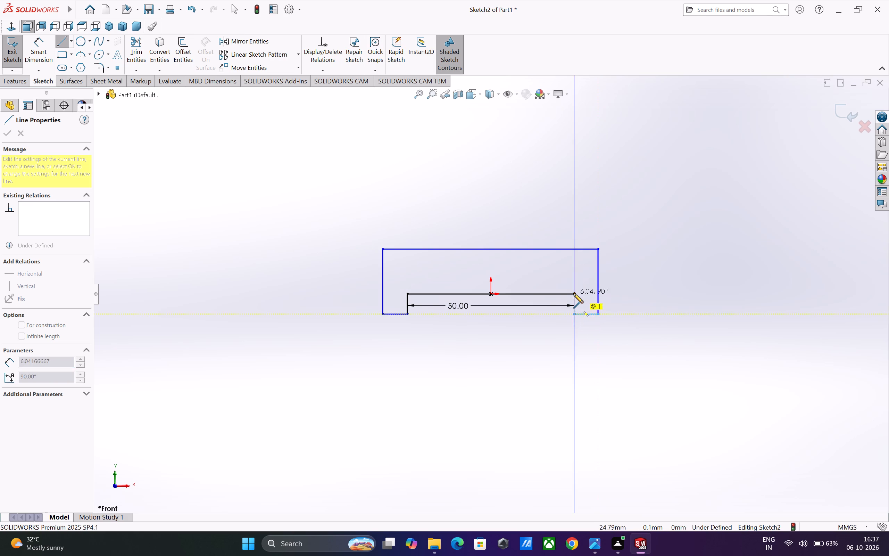
{"action": "left_click", "coordinate": [573, 293]}
{"action": "key", "text": "Escape"}
{"action": "key", "text": "Escape"}
{"action": "key", "text": "Escape"}
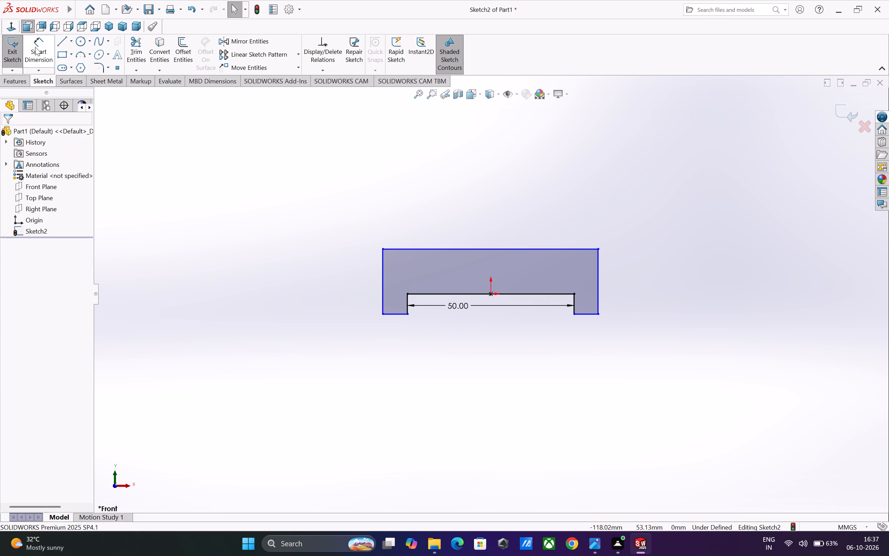
Dimension the profile's left outer edge to 19 mm.
{"action": "left_click", "coordinate": [35, 47]}
{"action": "left_click", "coordinate": [383, 295]}
{"action": "left_click", "coordinate": [352, 291]}
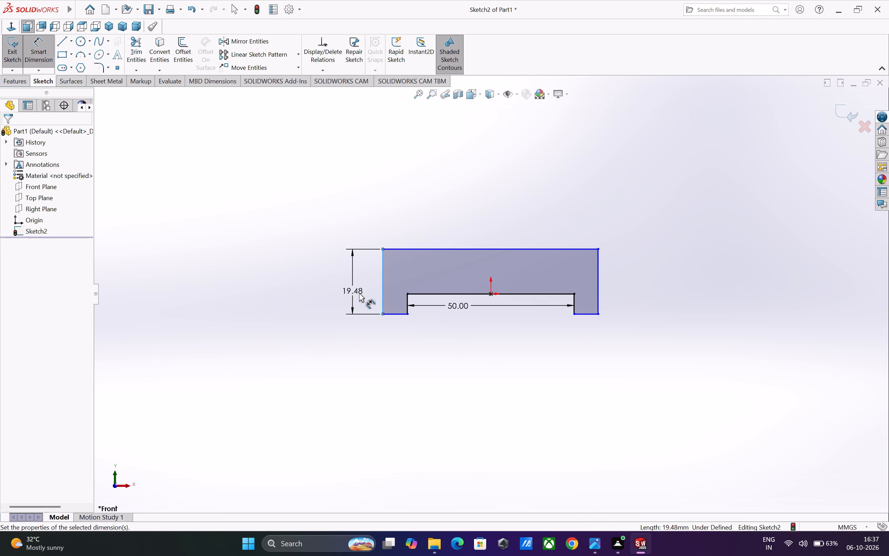
{"action": "key", "text": "1"}
{"action": "key", "text": "8"}
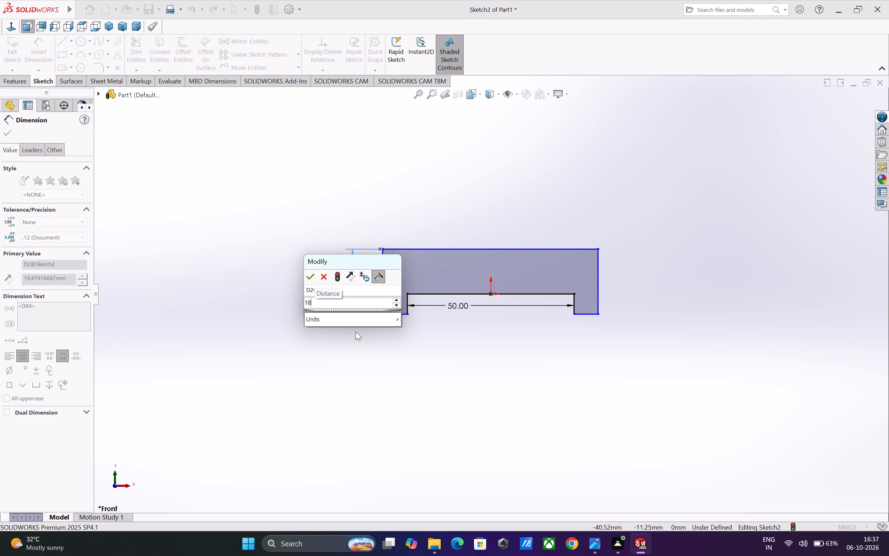
{"action": "key", "text": "BackSpace"}
{"action": "key", "text": "9"}
{"action": "key", "text": "Return"}
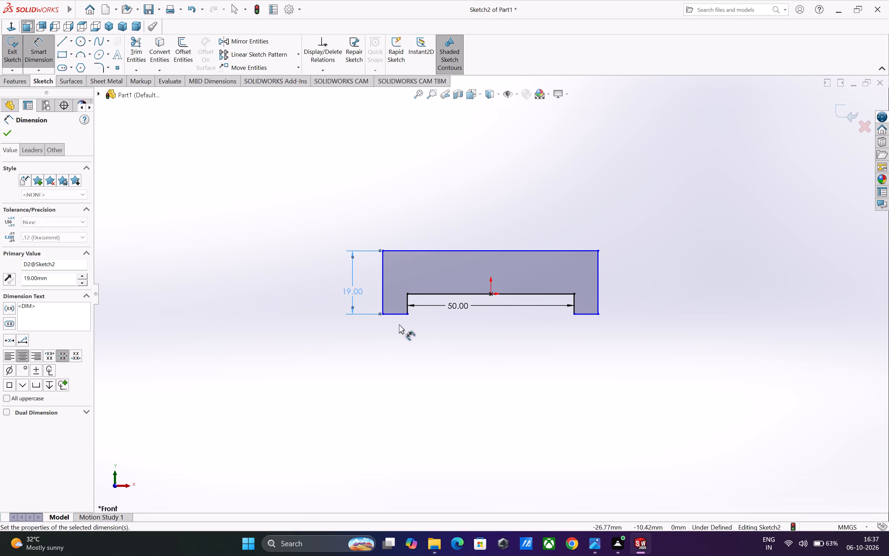
Dimension the bottom edge of the profile's left foot to 7 mm.
{"action": "left_click", "coordinate": [394, 315]}
{"action": "left_click", "coordinate": [395, 328]}
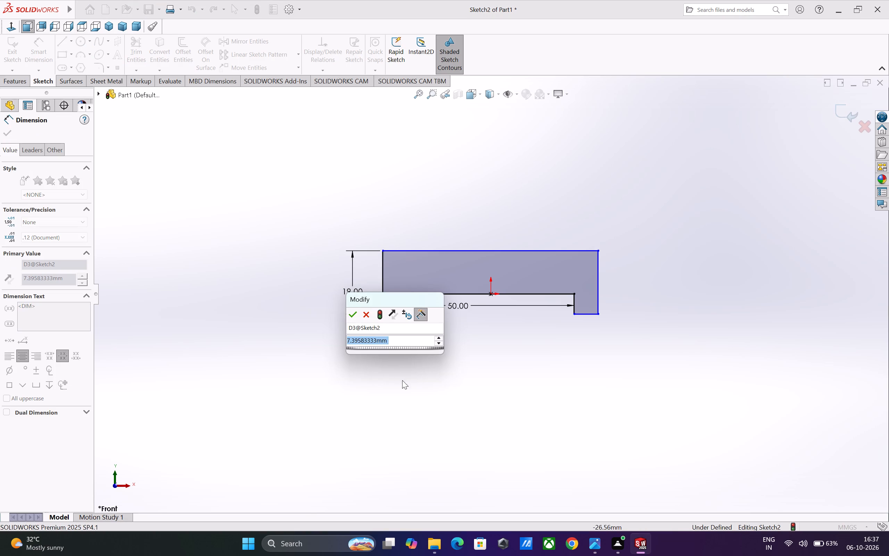
{"action": "key", "text": "7"}
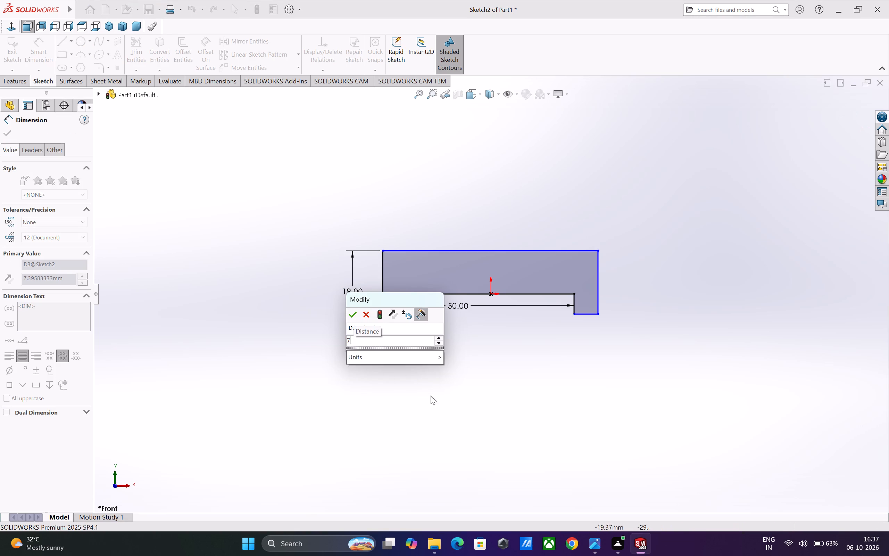
{"action": "key", "text": "Return"}
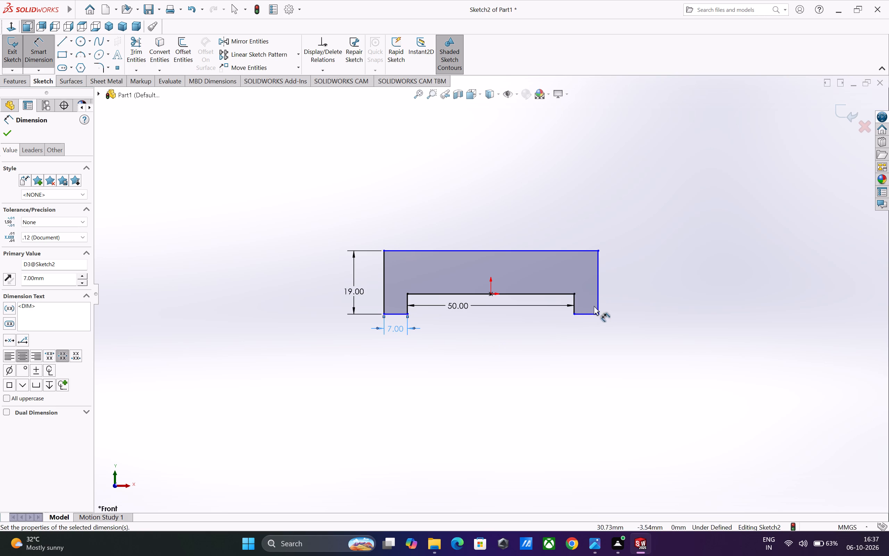
Dimension the inner vertical edge of the profile's right foot to 6 mm.
{"action": "left_click", "coordinate": [573, 305]}
{"action": "left_click", "coordinate": [554, 306]}
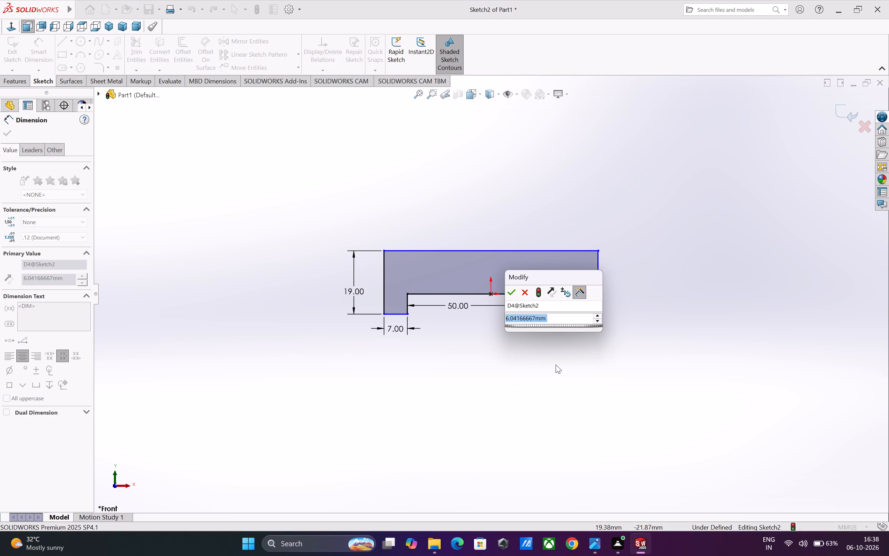
{"action": "key", "text": "6"}
{"action": "key", "text": "Return"}
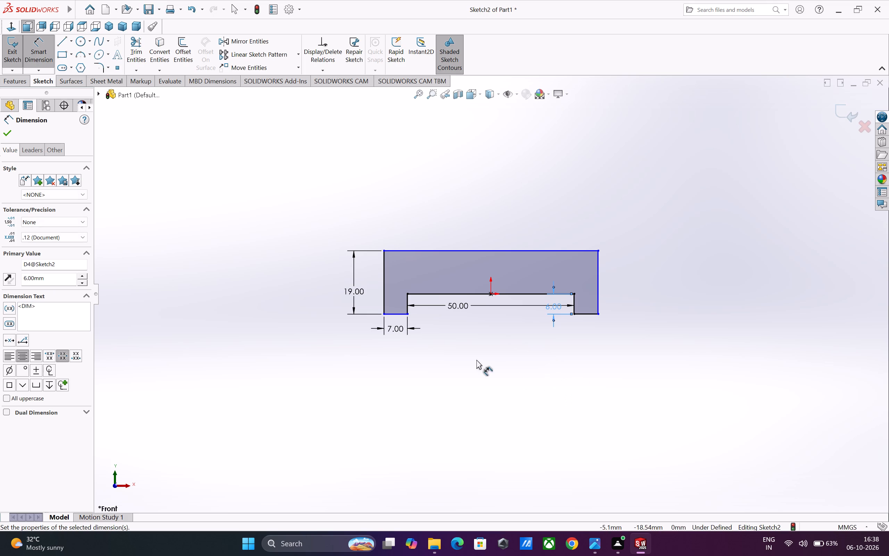
Delete the vertical relations from the inner vertical edges of the profile's left and right feet.
{"action": "left_click", "coordinate": [328, 72]}
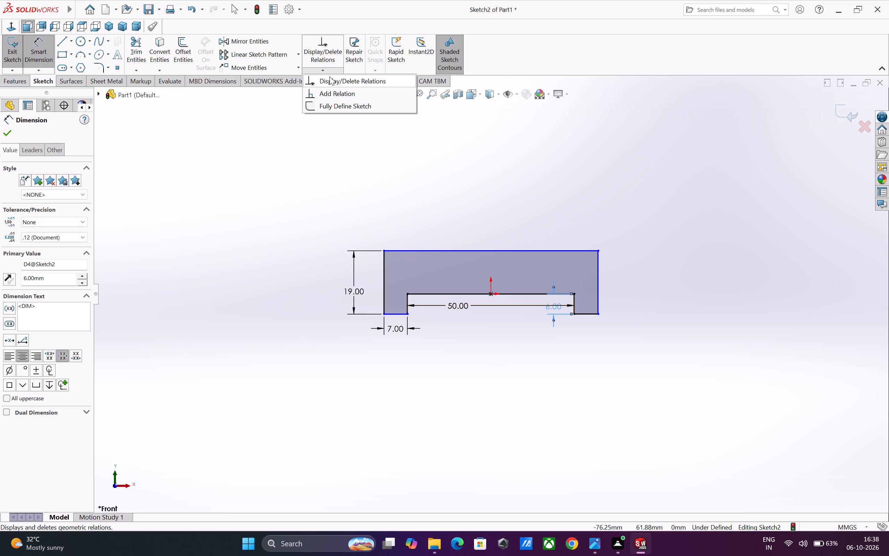
{"action": "left_click", "coordinate": [331, 81]}
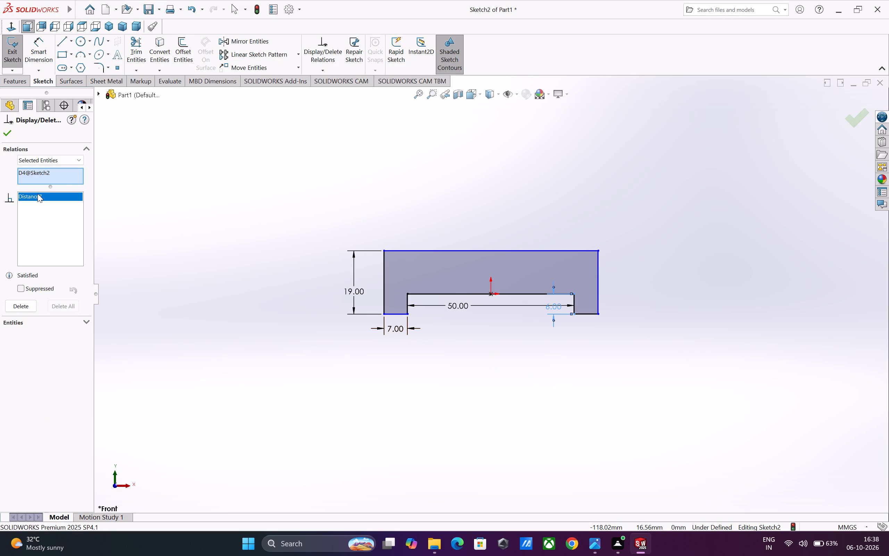
{"action": "right_click", "coordinate": [46, 175]}
{"action": "left_click", "coordinate": [58, 182]}
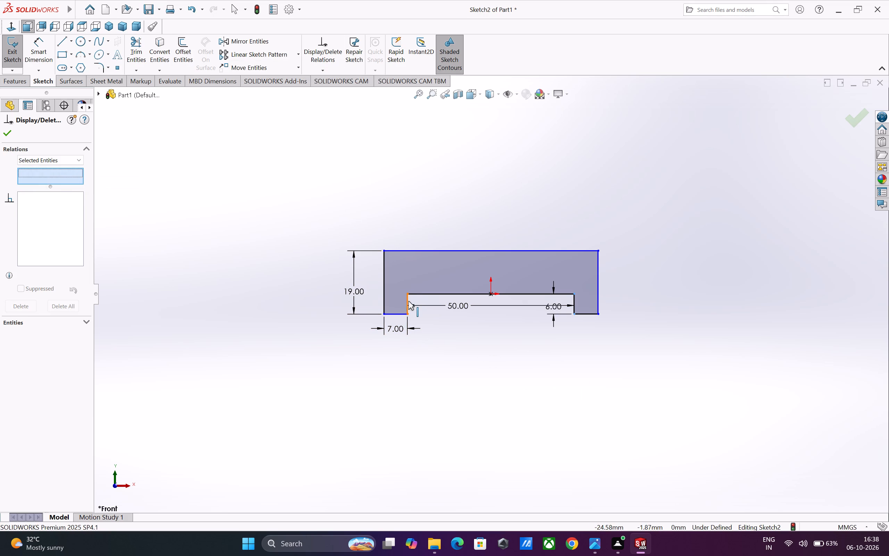
{"action": "left_click", "coordinate": [408, 301]}
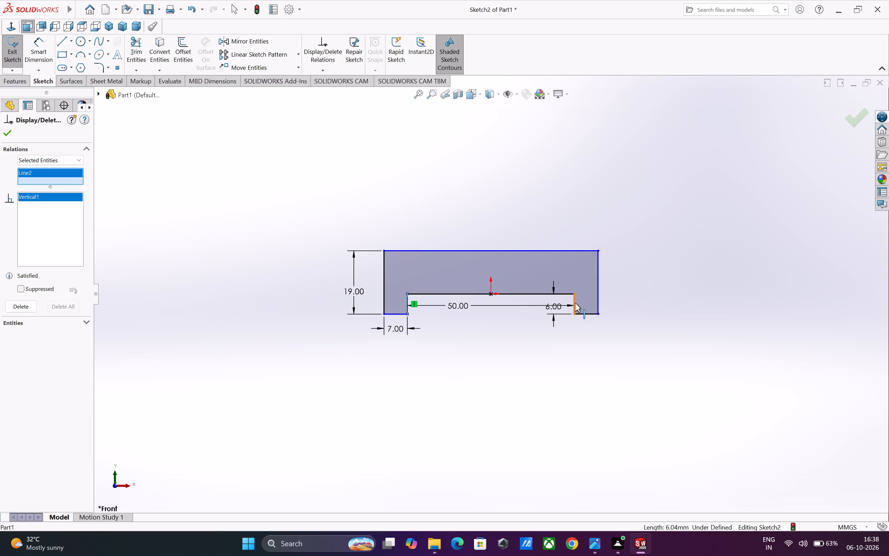
{"action": "left_click", "coordinate": [574, 303]}
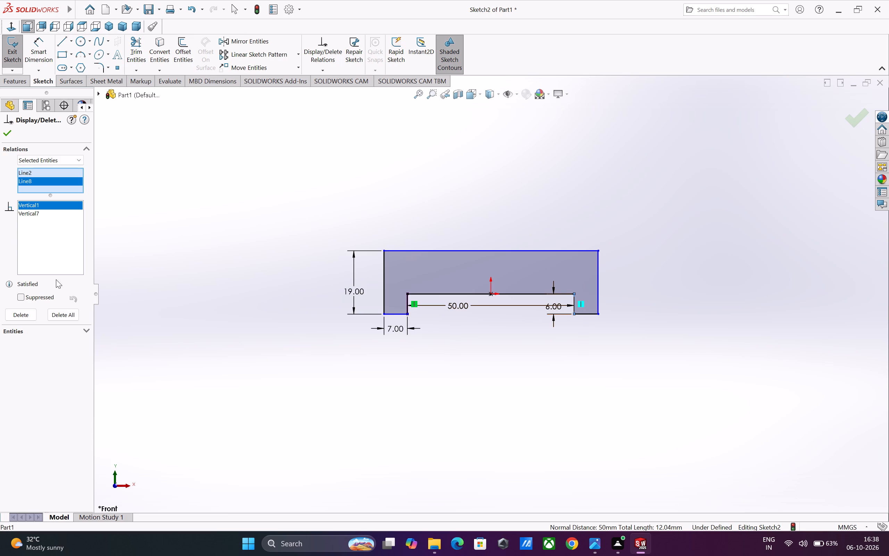
{"action": "right_click", "coordinate": [39, 227]}
{"action": "left_click", "coordinate": [61, 237]}
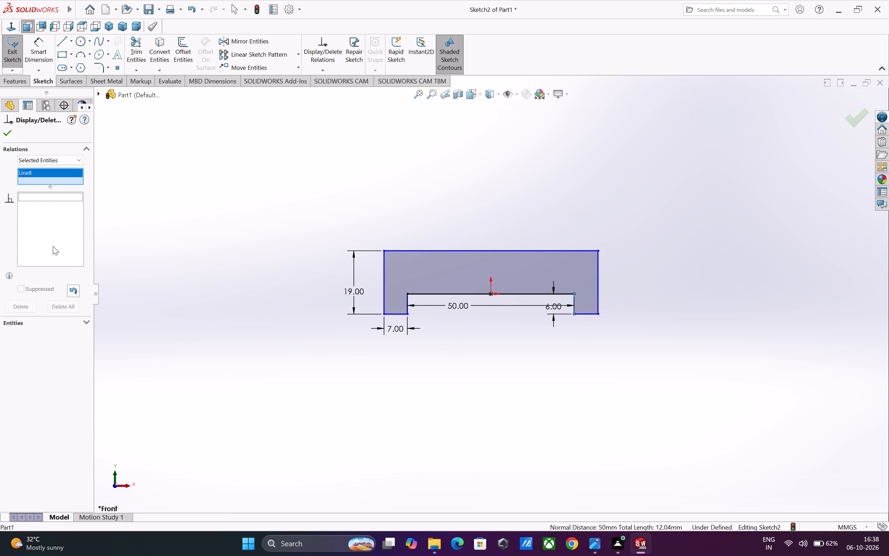
Examine the list of all relations in the profile sketch and the entity details of the first horizontal relation.
{"action": "left_click", "coordinate": [73, 158]}
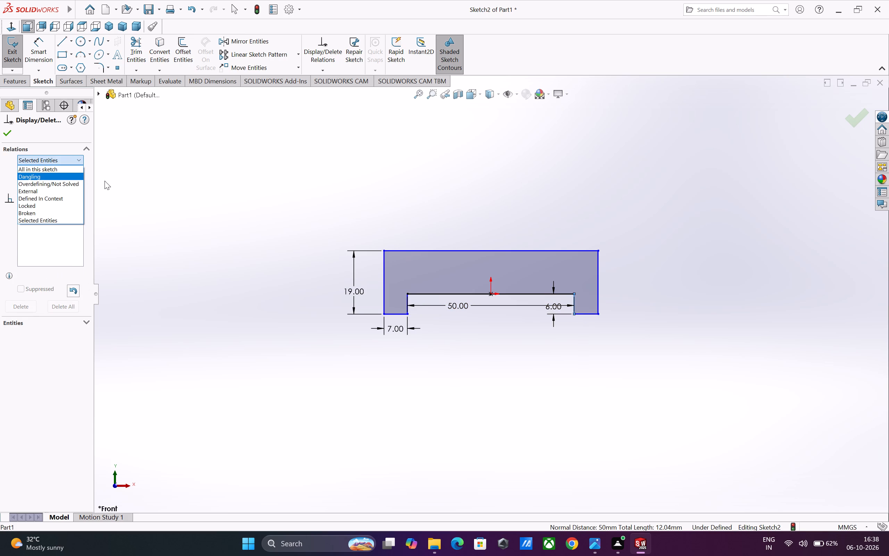
{"action": "left_click", "coordinate": [67, 168]}
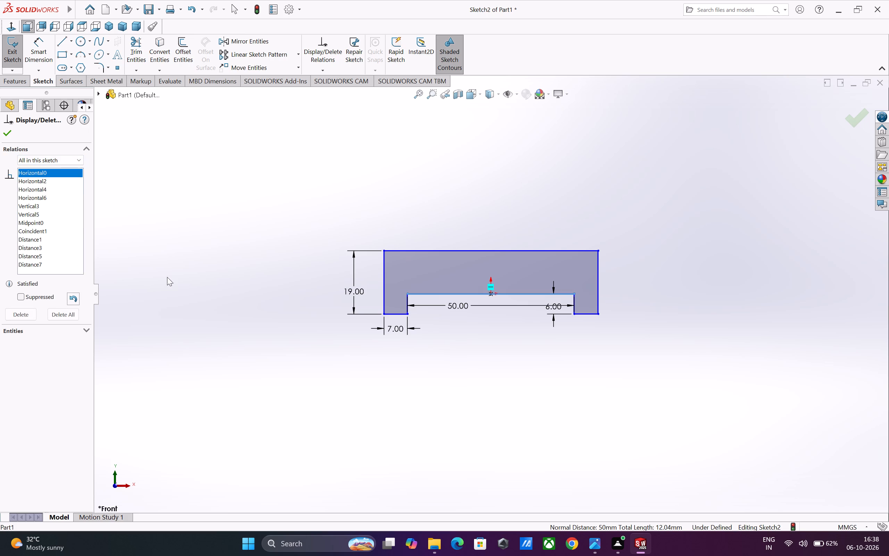
{"action": "left_click", "coordinate": [86, 329]}
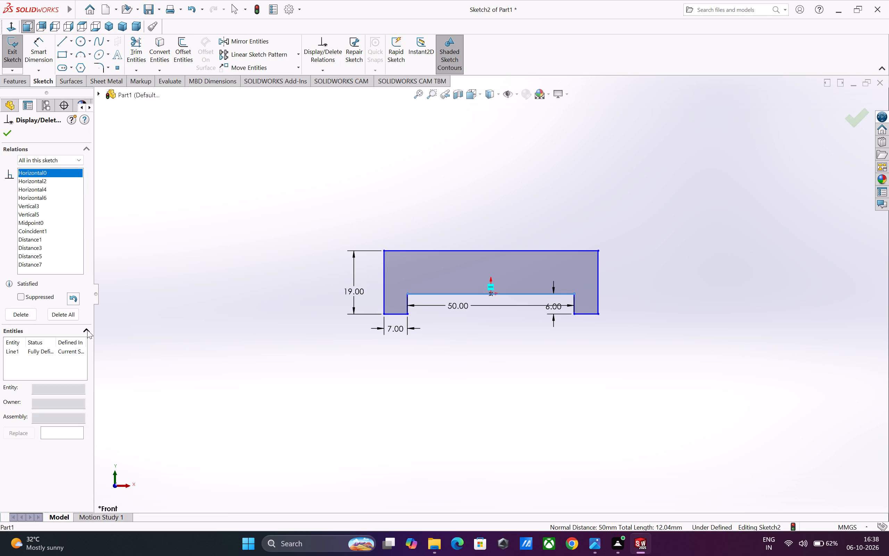
{"action": "left_click", "coordinate": [185, 337]}
{"action": "left_click", "coordinate": [179, 192]}
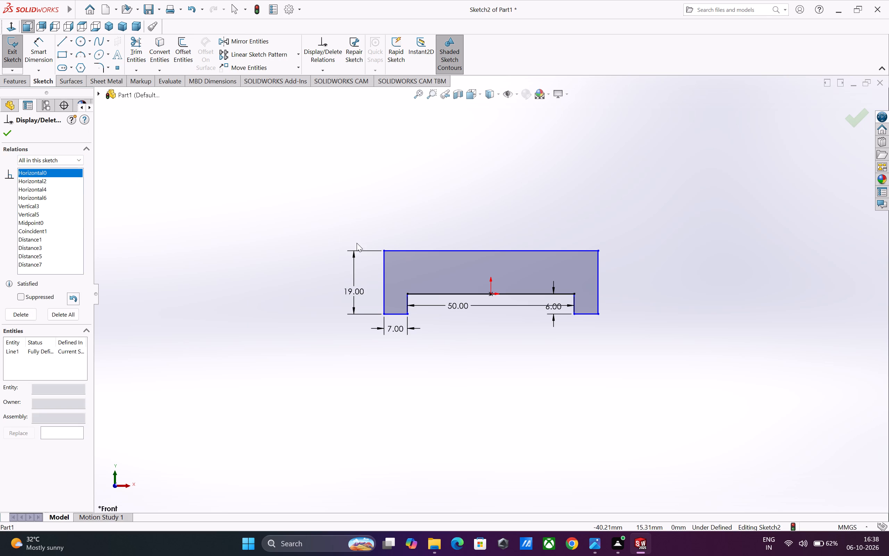
{"action": "left_click", "coordinate": [9, 135]}
{"action": "left_click", "coordinate": [286, 235]}
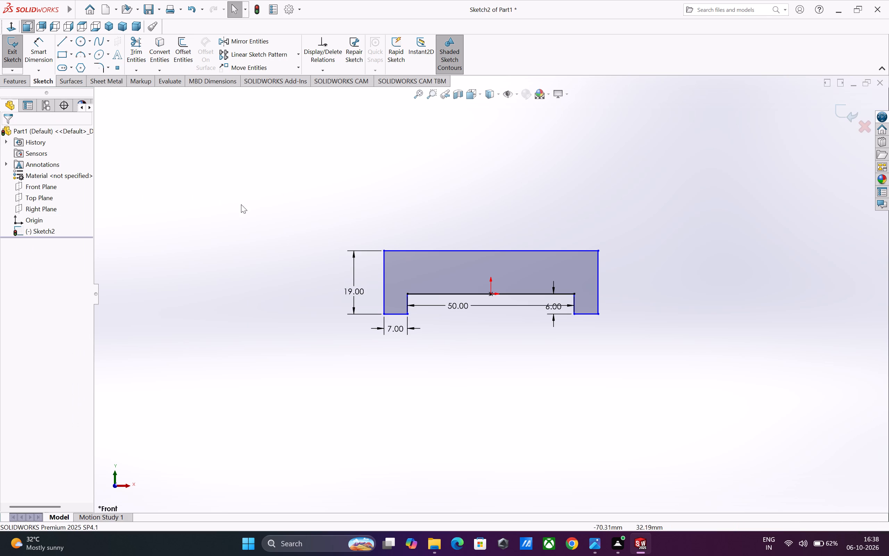
Dimension the inner vertical edge of the profile's left foot to 6 mm.
{"action": "left_click", "coordinate": [32, 55]}
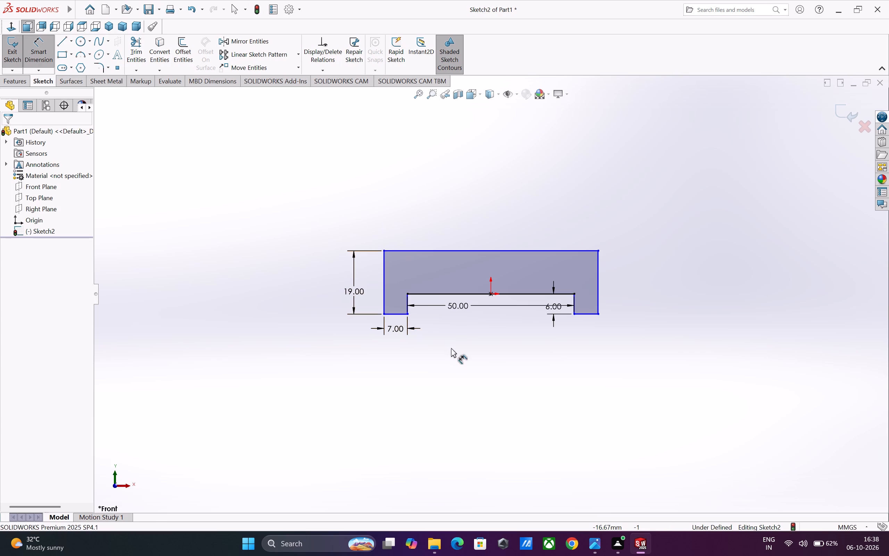
{"action": "left_click", "coordinate": [408, 304]}
{"action": "left_click", "coordinate": [424, 307]}
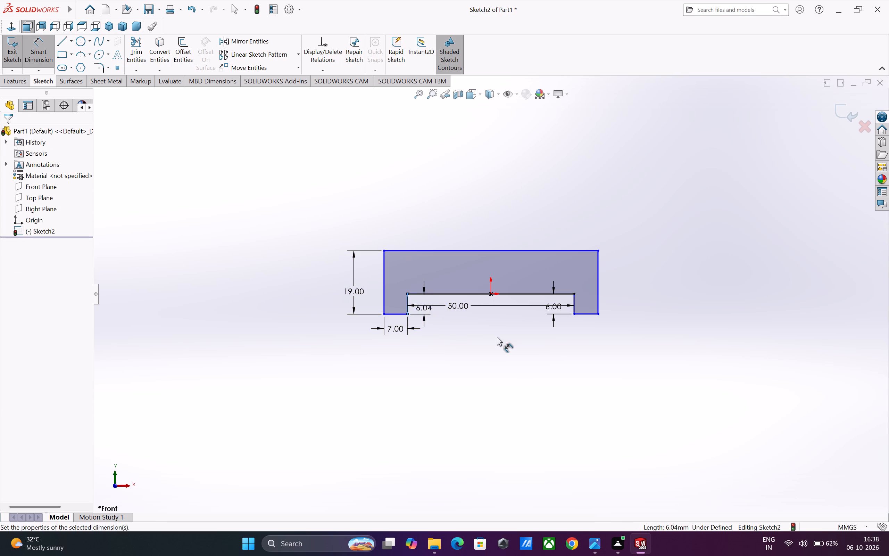
{"action": "left_click_drag", "start_coordinate": [483, 424], "coordinate": [496, 433]}
{"action": "key", "text": "6"}
{"action": "key", "text": "Return"}
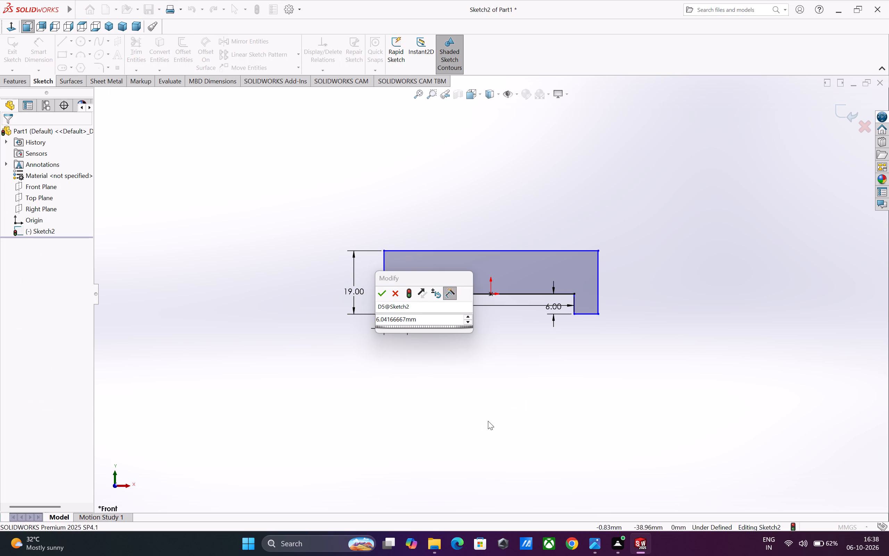
{"action": "double_click", "coordinate": [423, 320]}
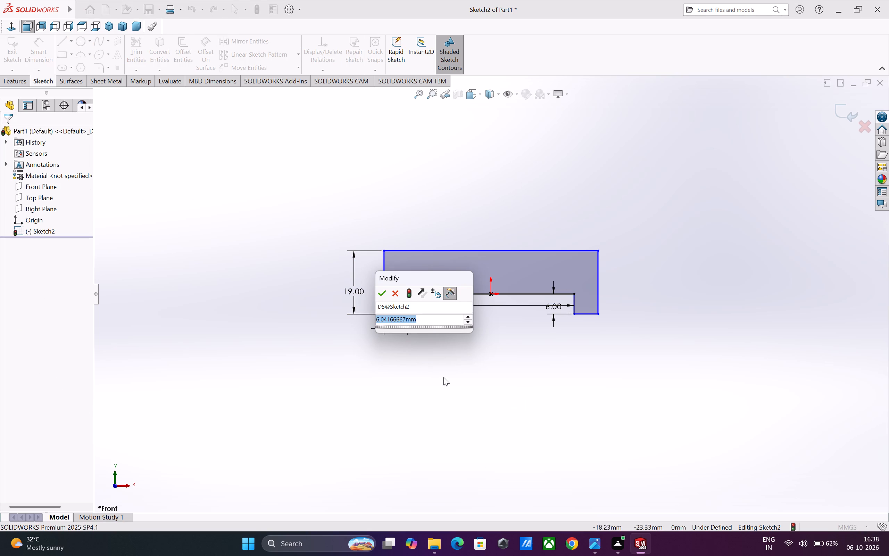
{"action": "key", "text": "6"}
{"action": "key", "text": "Return"}
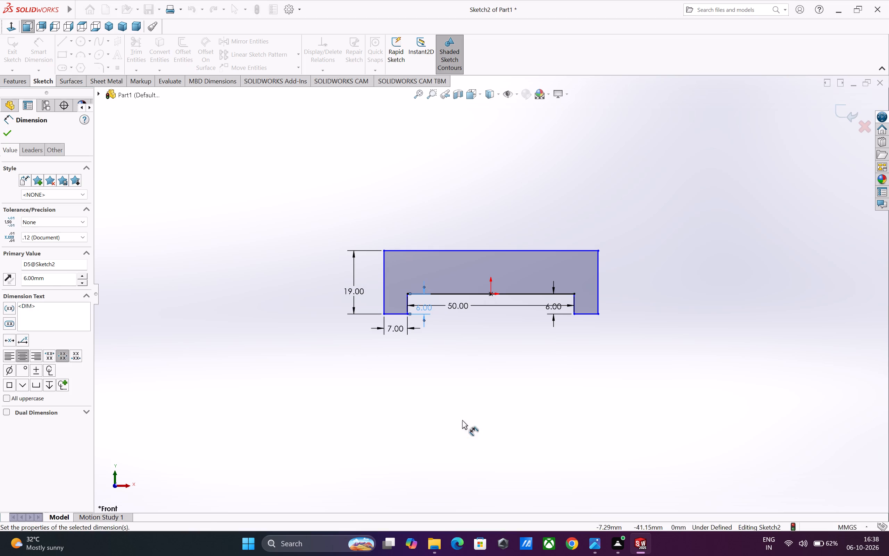
Dimension the bottom edge of the profile's right foot to 7 mm.
{"action": "left_click", "coordinate": [580, 313]}
{"action": "left_click", "coordinate": [584, 338]}
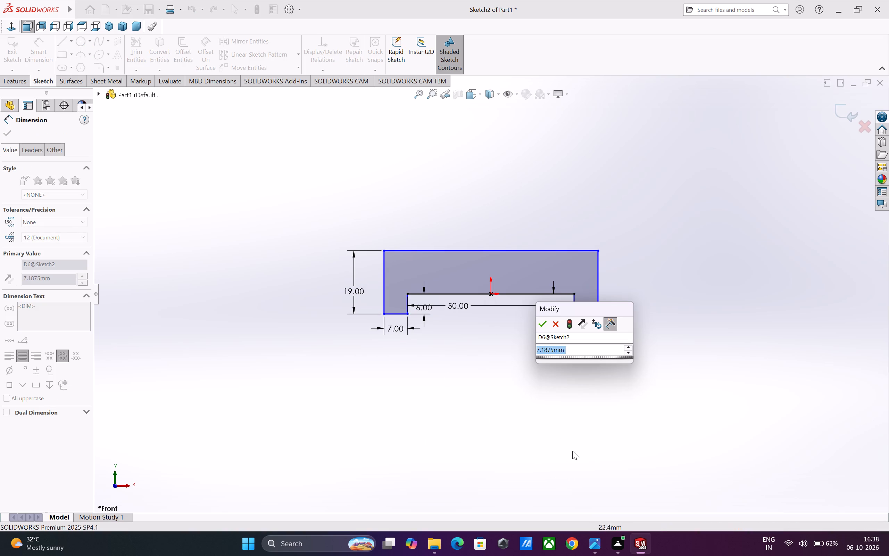
{"action": "key", "text": "7"}
{"action": "key", "text": "Return"}
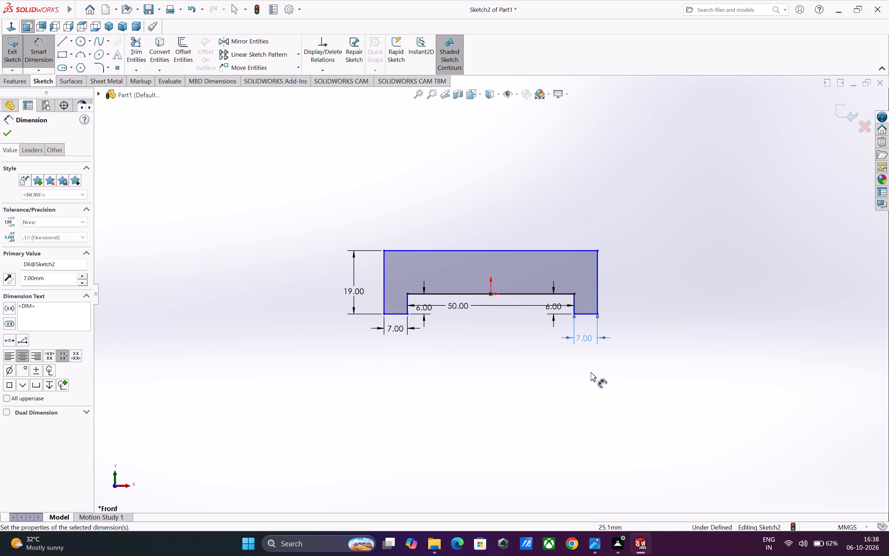
Dimension the profile's top edge at 64 mm.
{"action": "left_click", "coordinate": [473, 250]}
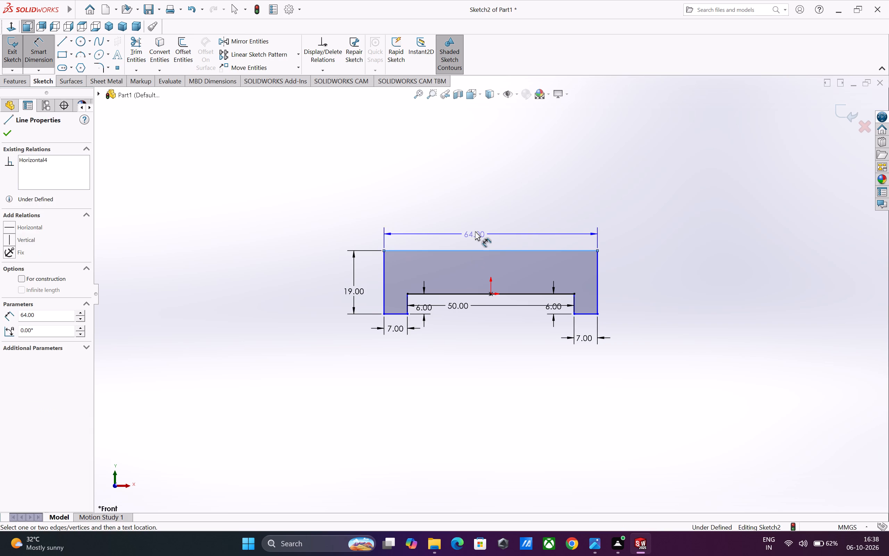
{"action": "left_click", "coordinate": [475, 225]}
{"action": "key", "text": "Return"}
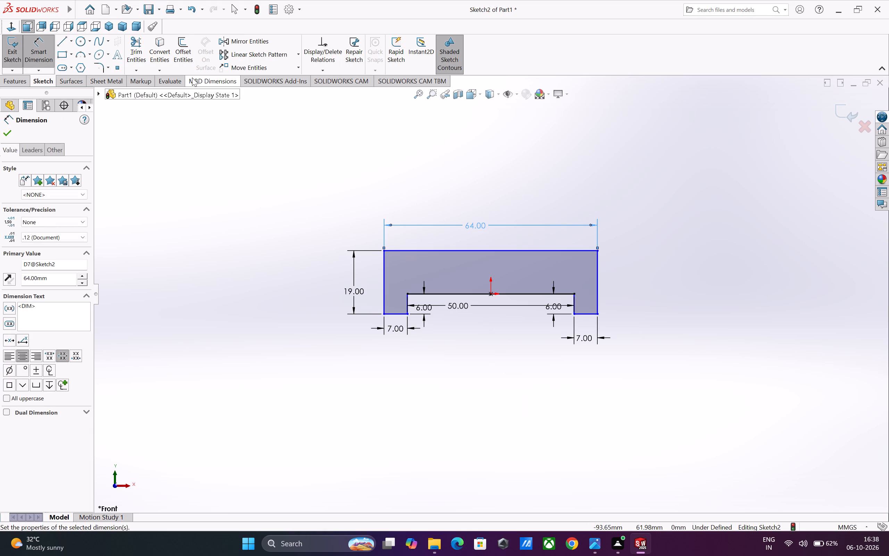
Extrude the inverted-U profile as a boss, Blind, 100 mm deep in the reversed direction.
{"action": "left_click", "coordinate": [23, 83]}
{"action": "left_click", "coordinate": [15, 57]}
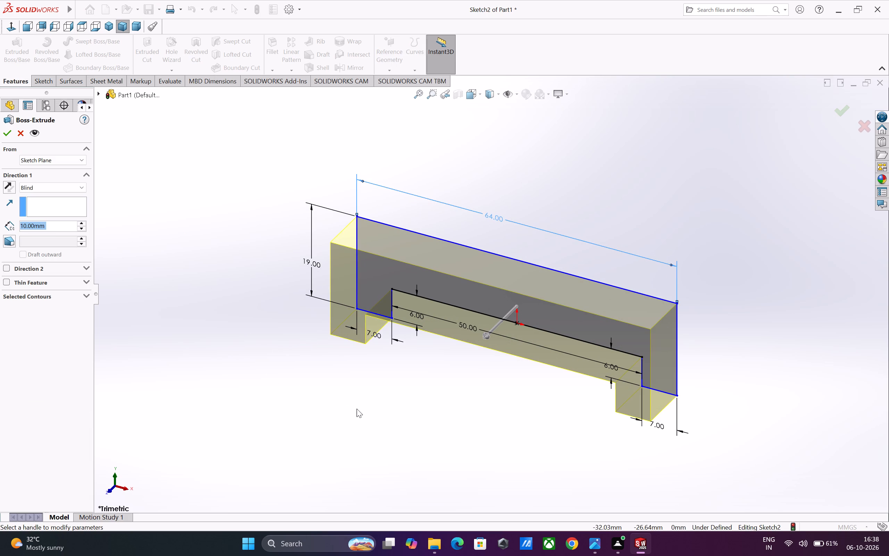
{"action": "left_click", "coordinate": [6, 187]}
{"action": "double_click", "coordinate": [54, 227]}
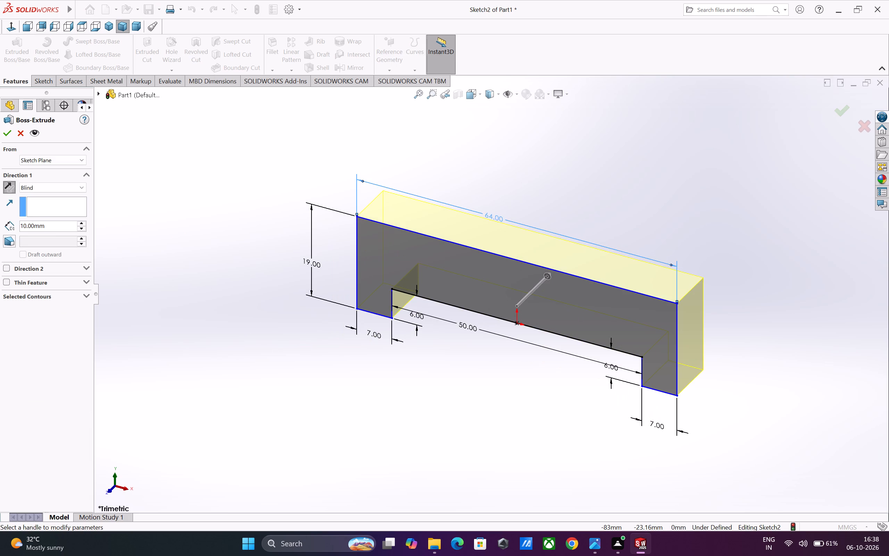
{"action": "key", "text": "1"}
{"action": "key", "text": "0"}
{"action": "key", "text": "0"}
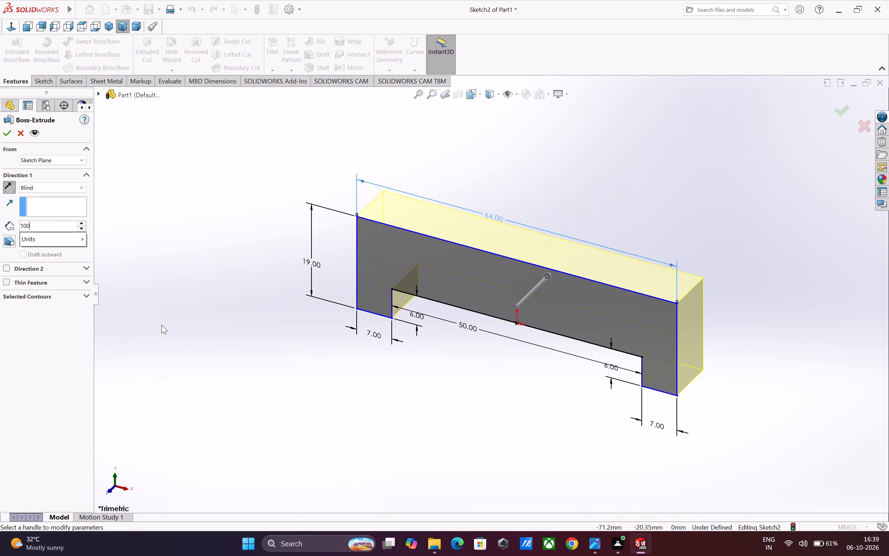
{"action": "key", "text": "Return"}
{"action": "scroll", "coordinate": [406, 364], "scroll_direction": "up", "scroll_amount": 4}
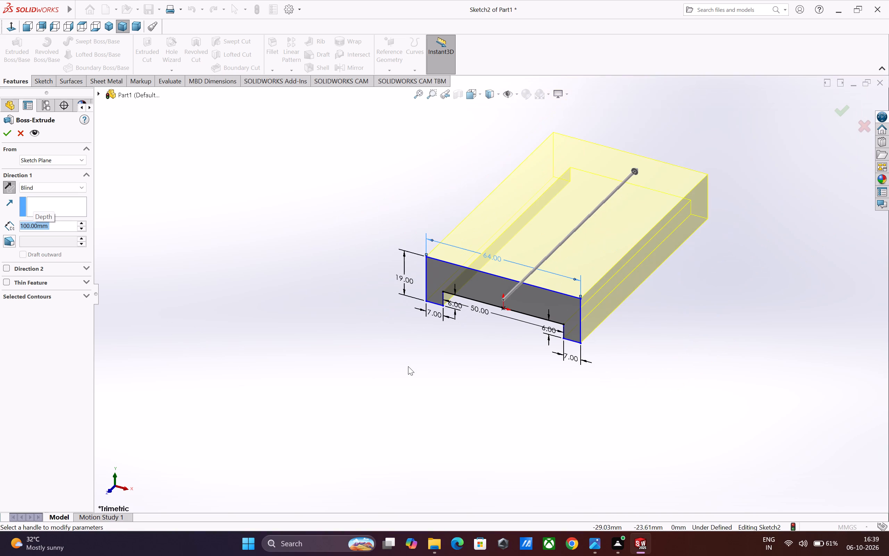
{"action": "left_click", "coordinate": [8, 139]}
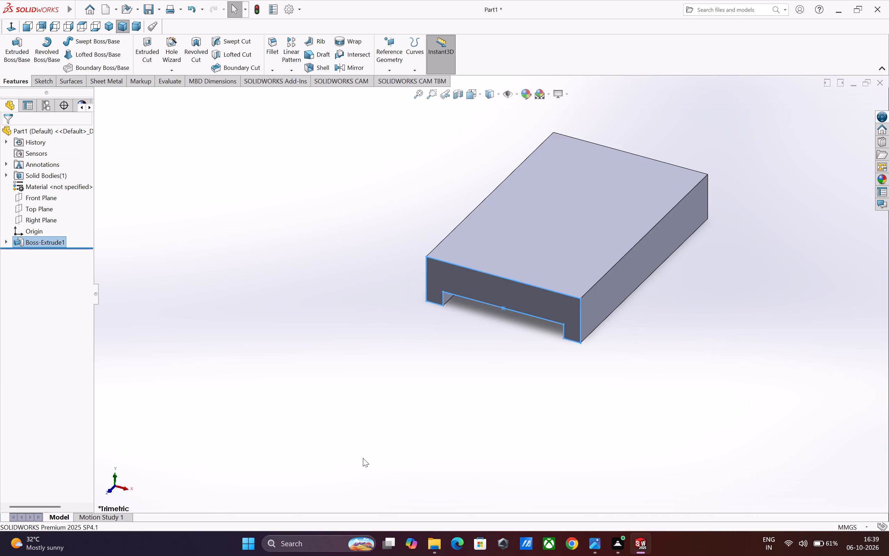
On the body's top face, sketch a closed four-sided outline at the back-right corner, about 38 mm along the side, 19 mm along the back, with a slanted inner edge.
{"action": "left_click", "coordinate": [503, 224]}
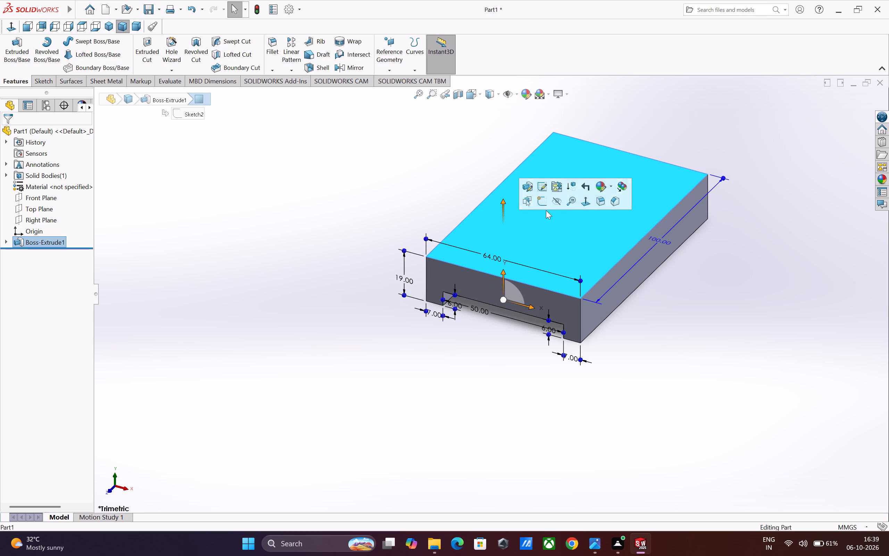
{"action": "left_click", "coordinate": [539, 201]}
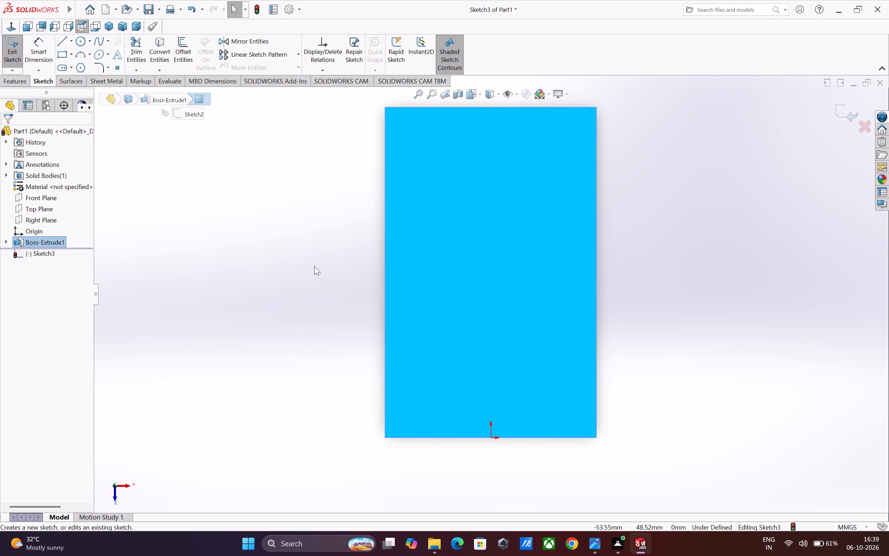
{"action": "left_click", "coordinate": [479, 94]}
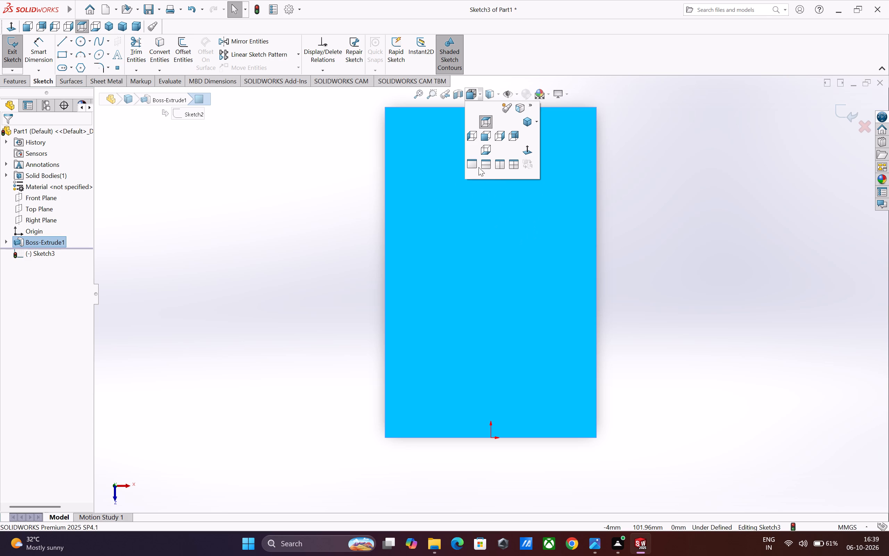
{"action": "left_click", "coordinate": [623, 259]}
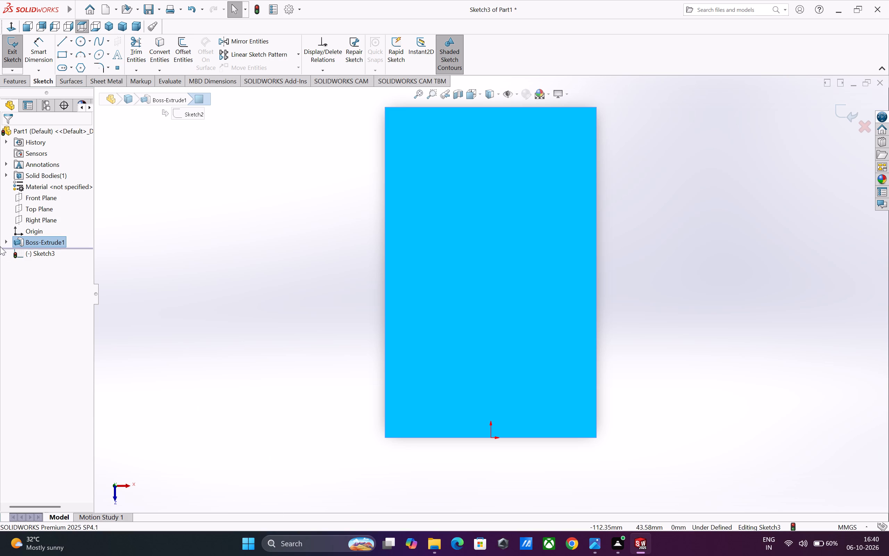
{"action": "left_click", "coordinate": [61, 43]}
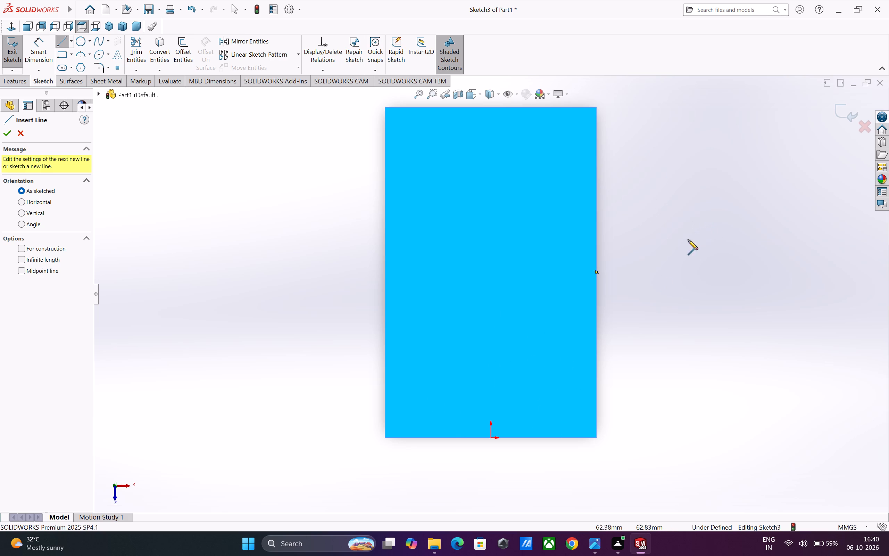
{"action": "left_click", "coordinate": [596, 106]}
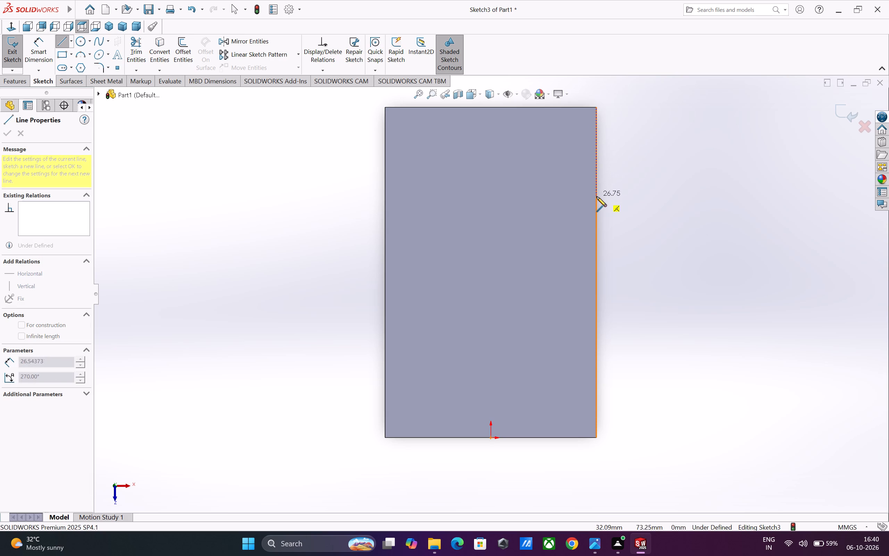
{"action": "left_click", "coordinate": [597, 234]}
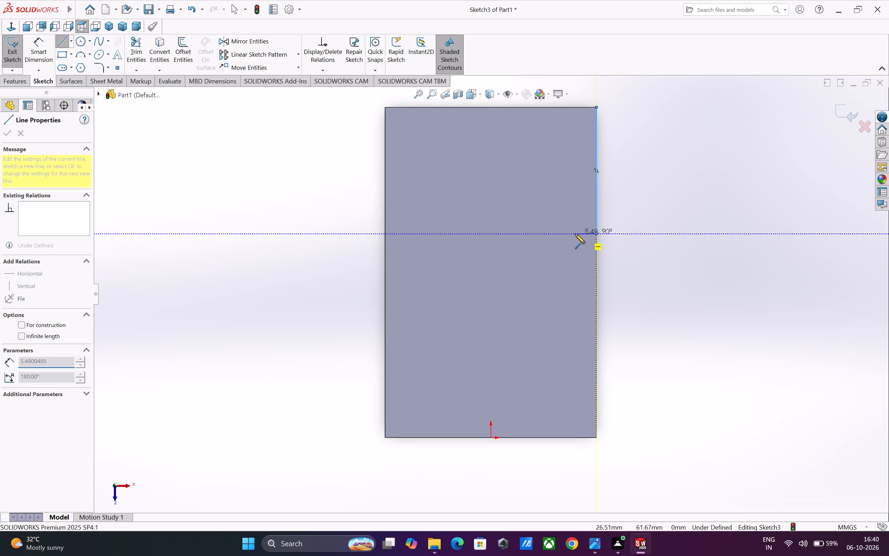
{"action": "left_click", "coordinate": [551, 236]}
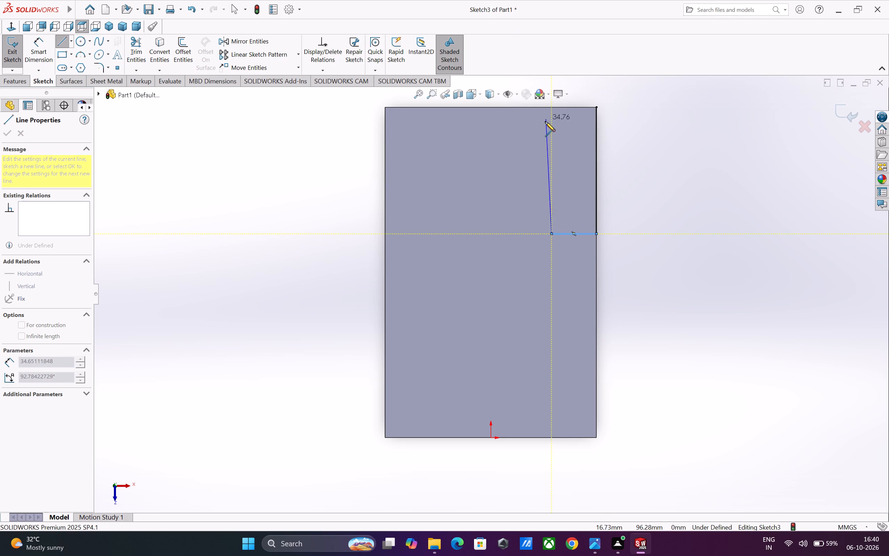
{"action": "left_click", "coordinate": [533, 106]}
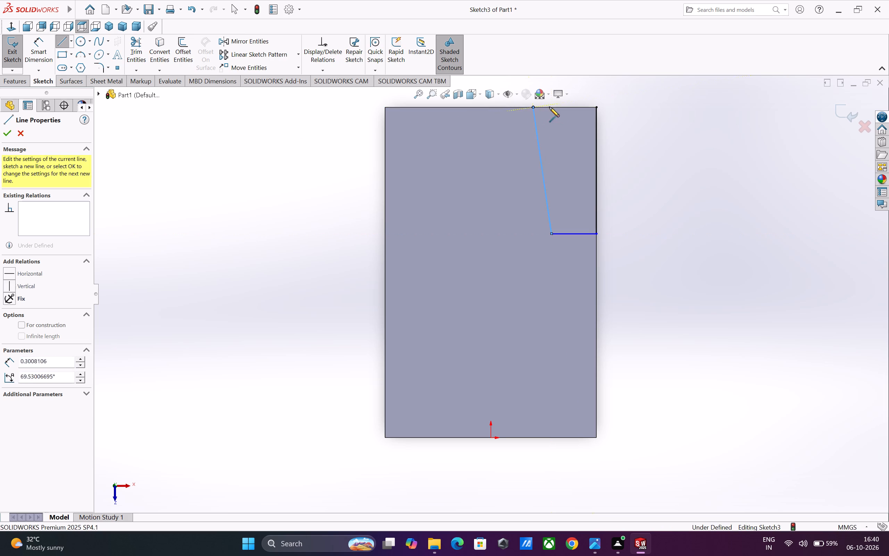
{"action": "left_click", "coordinate": [597, 108]}
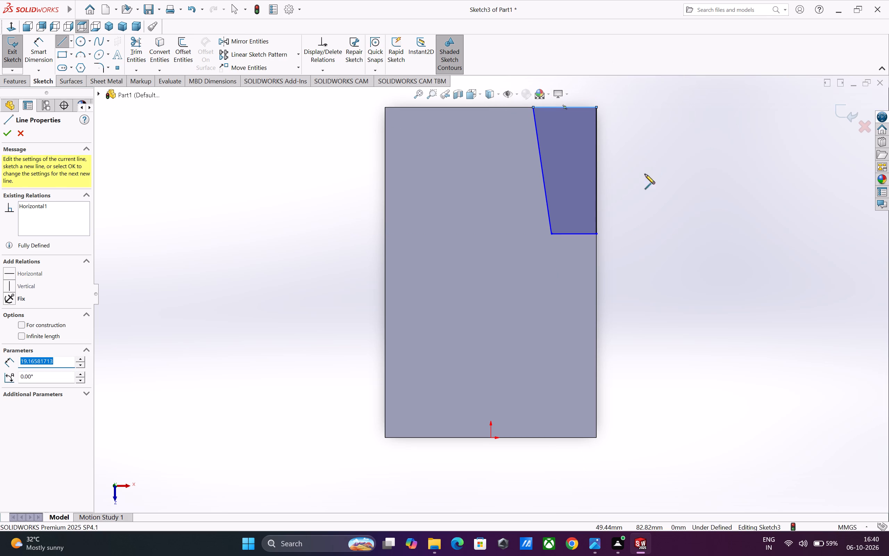
Dimension the front edge of the corner profile at 13 mm.
{"action": "key", "text": "Escape"}
{"action": "left_click", "coordinate": [46, 46]}
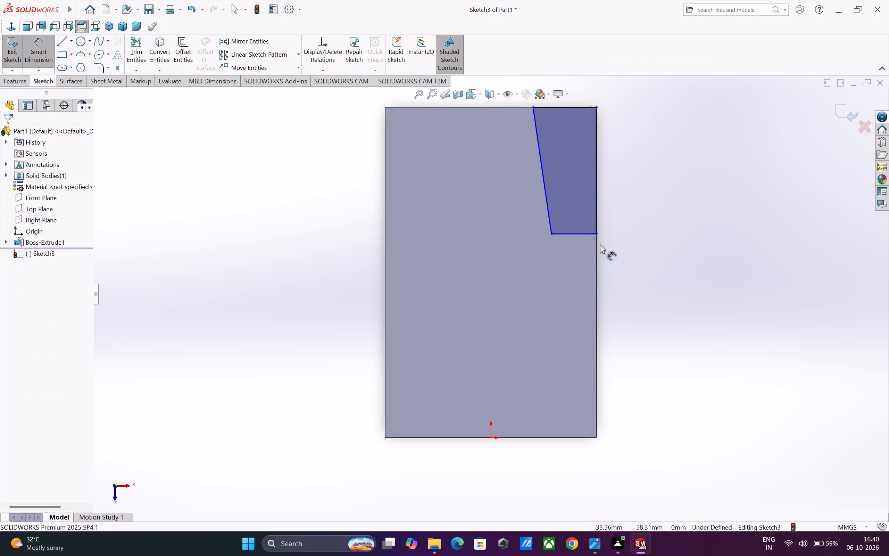
{"action": "left_click", "coordinate": [578, 233]}
{"action": "left_click", "coordinate": [573, 252]}
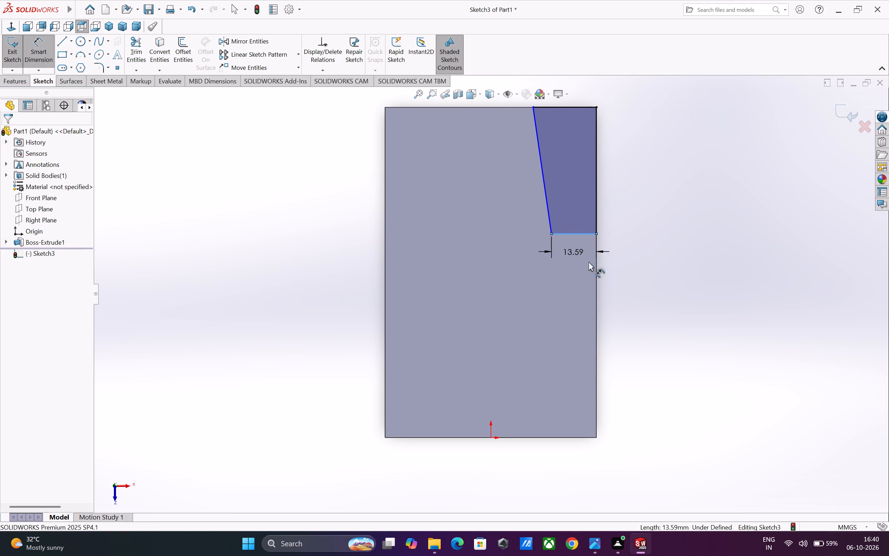
{"action": "key", "text": "1"}
{"action": "key", "text": "3"}
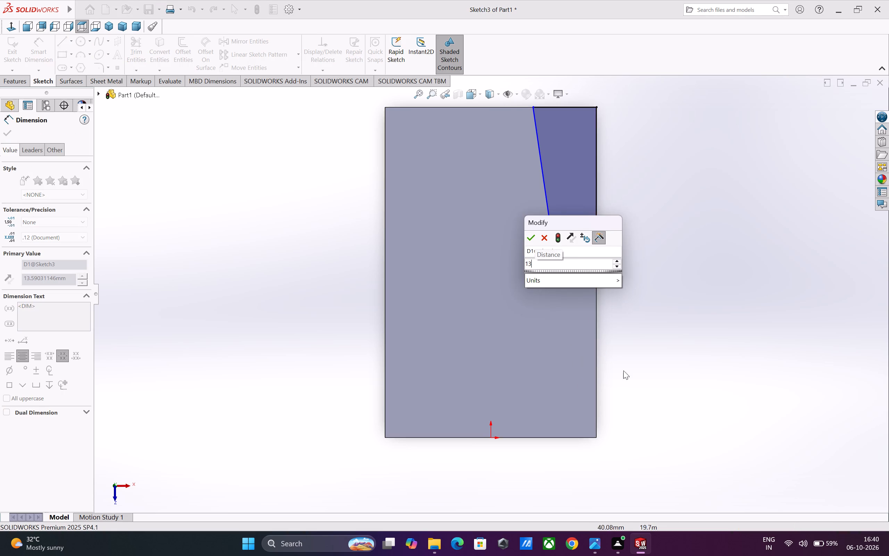
{"action": "key", "text": "Return"}
Dimension the profile's edge along the body's side at 38 mm.
{"action": "left_click_drag", "start_coordinate": [596, 203], "coordinate": [604, 201]}
{"action": "left_click", "coordinate": [622, 198]}
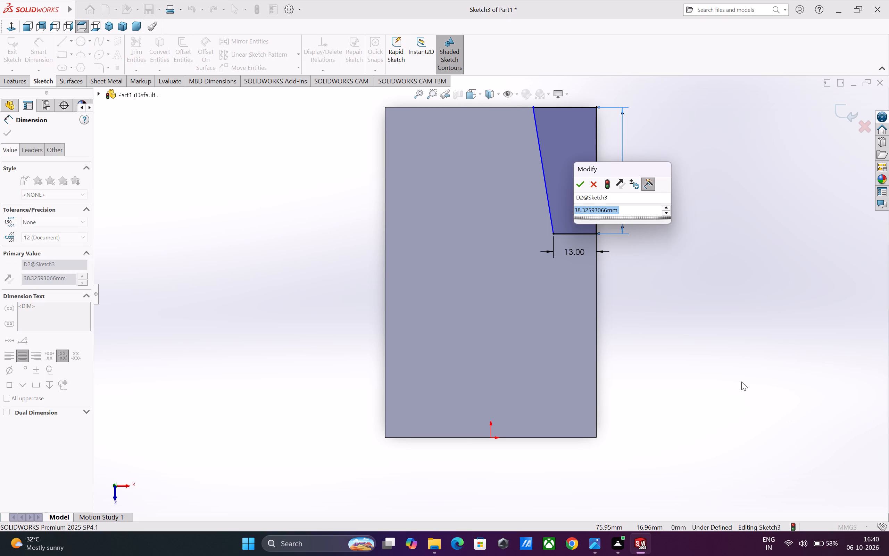
{"action": "key", "text": "3"}
{"action": "key", "text": "8"}
{"action": "key", "text": "Return"}
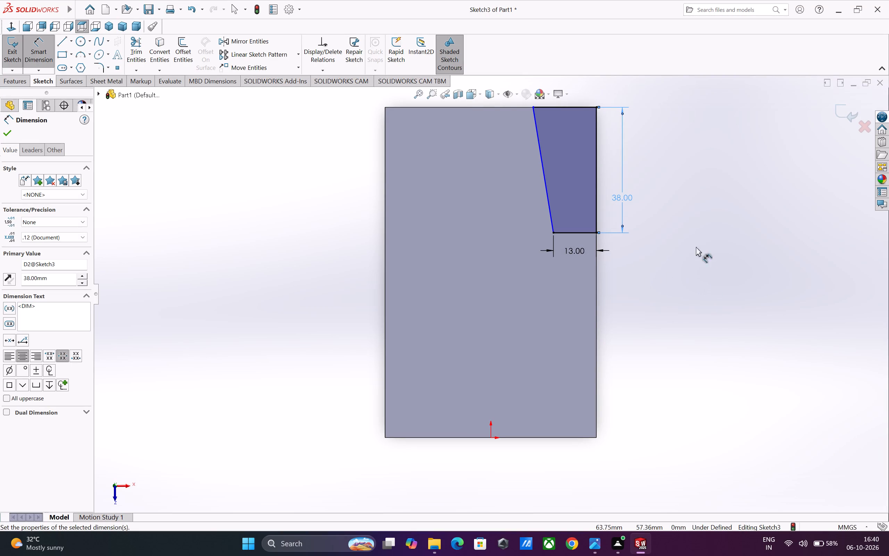
Dimension the profile's edge along the back of the body at 20 mm.
{"action": "left_click", "coordinate": [575, 107]}
{"action": "left_click", "coordinate": [579, 97]}
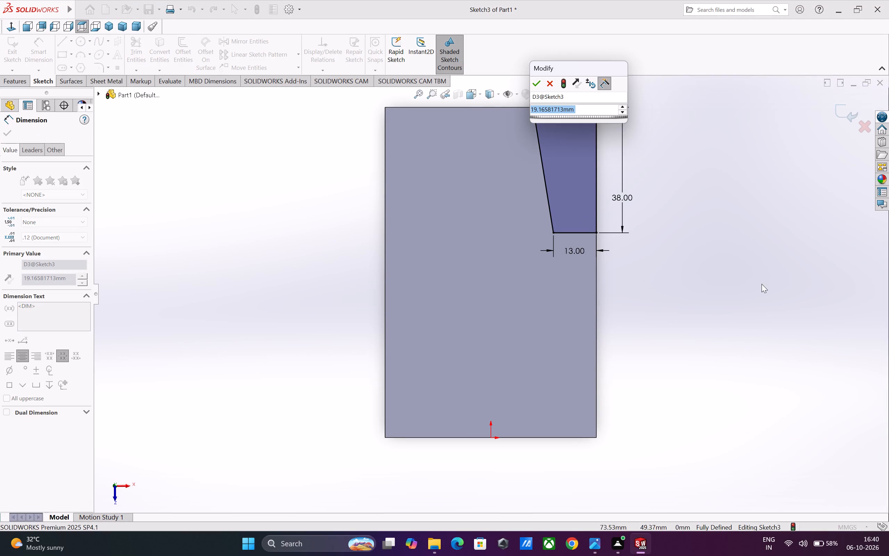
{"action": "key", "text": "2"}
{"action": "key", "text": "0"}
{"action": "key", "text": "Return"}
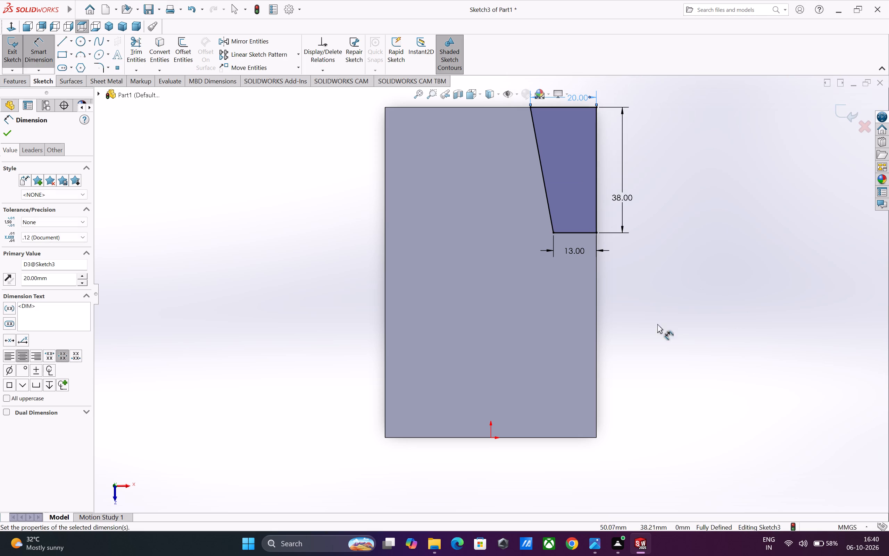
Mirror all four lines of the corner profile about the Right Plane, keeping the original.
{"action": "scroll", "coordinate": [647, 341], "scroll_direction": "up", "scroll_amount": 2}
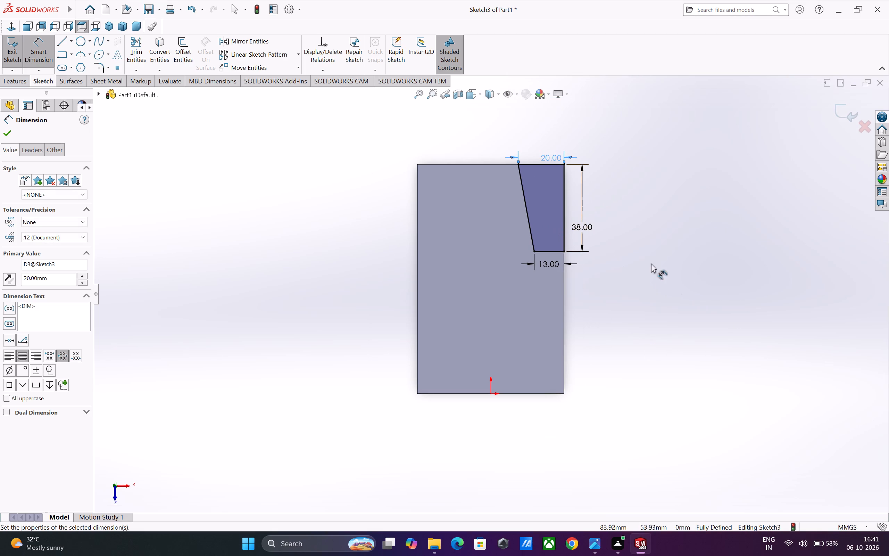
{"action": "left_click", "coordinate": [257, 43]}
{"action": "left_click", "coordinate": [529, 224]}
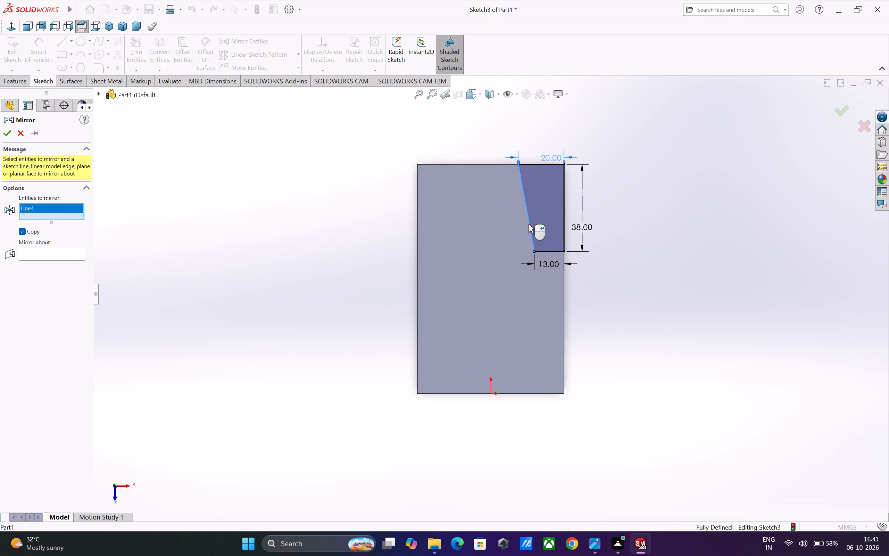
{"action": "left_click", "coordinate": [551, 250]}
{"action": "left_click", "coordinate": [564, 229]}
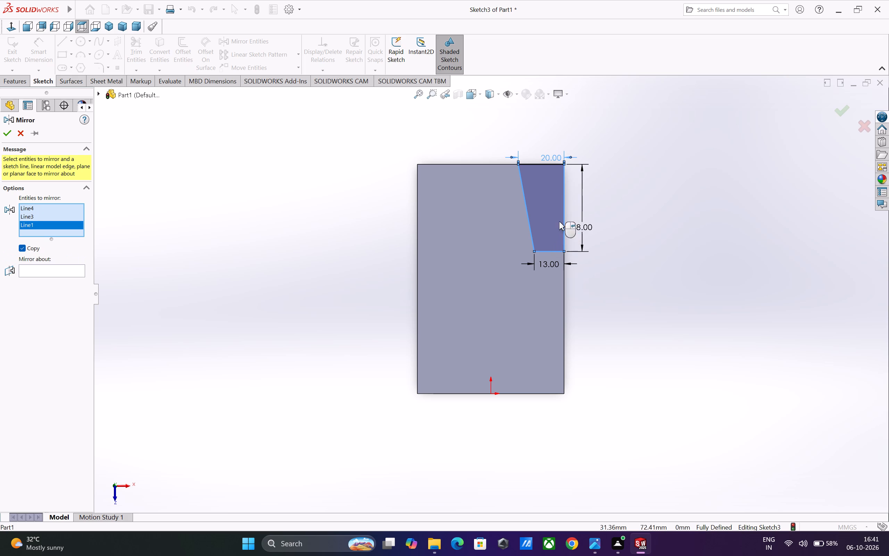
{"action": "left_click", "coordinate": [539, 163]}
{"action": "left_click_drag", "start_coordinate": [51, 280], "coordinate": [52, 276]}
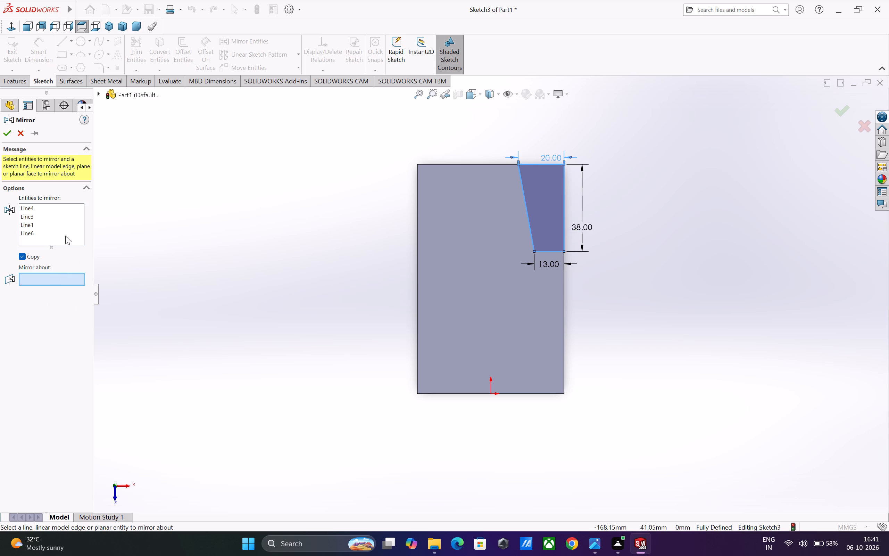
{"action": "left_click", "coordinate": [100, 94]}
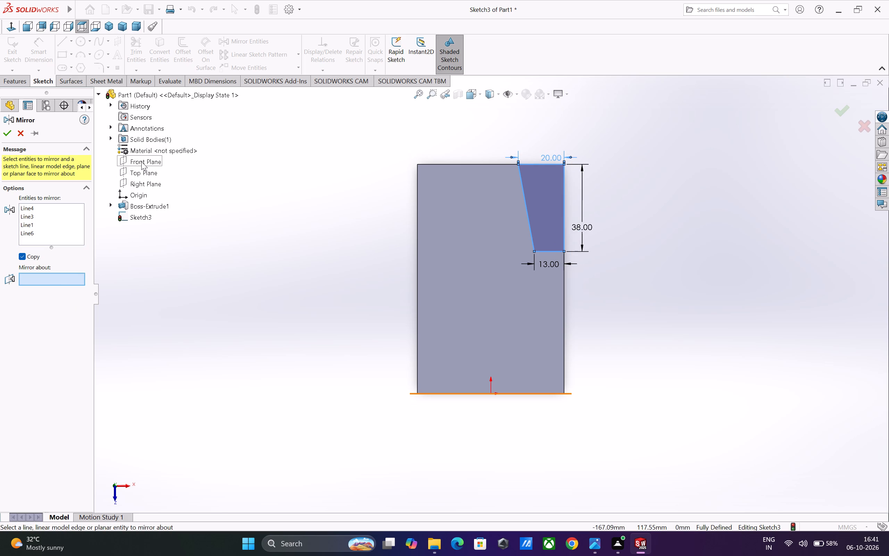
{"action": "left_click", "coordinate": [142, 181]}
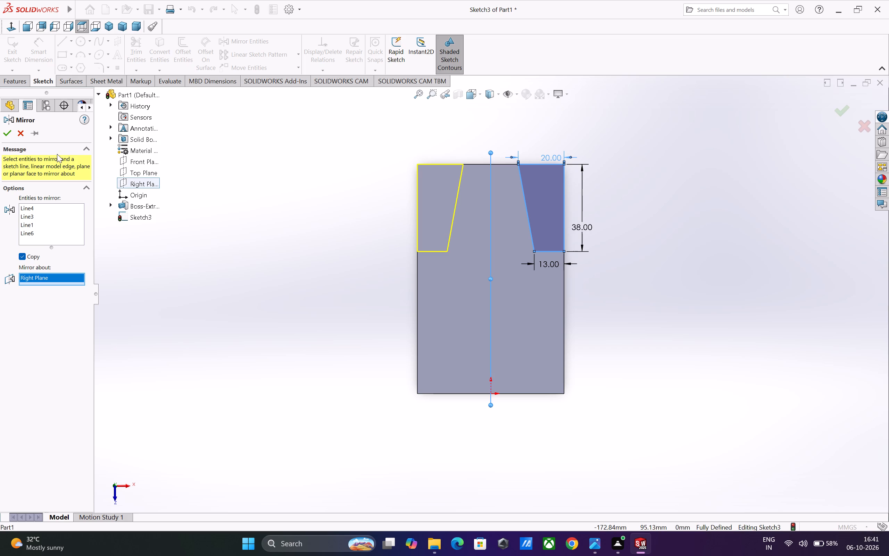
{"action": "left_click", "coordinate": [7, 134]}
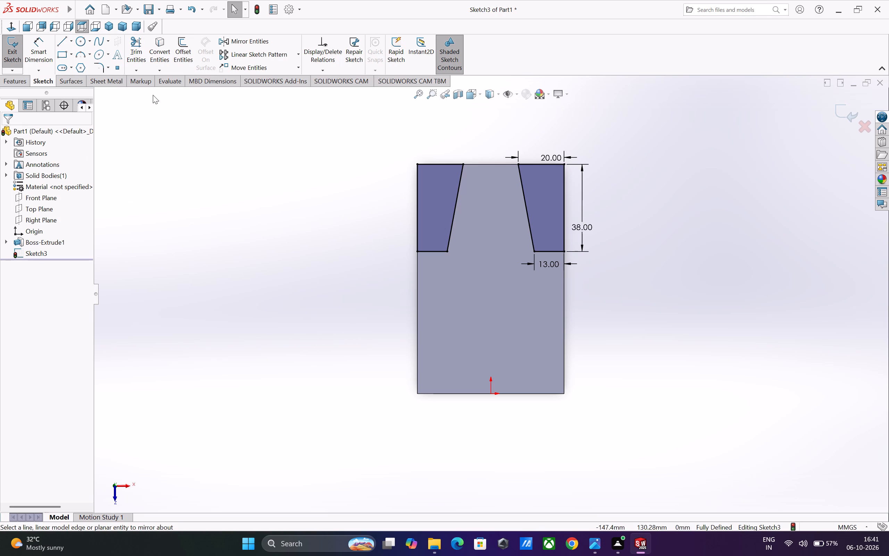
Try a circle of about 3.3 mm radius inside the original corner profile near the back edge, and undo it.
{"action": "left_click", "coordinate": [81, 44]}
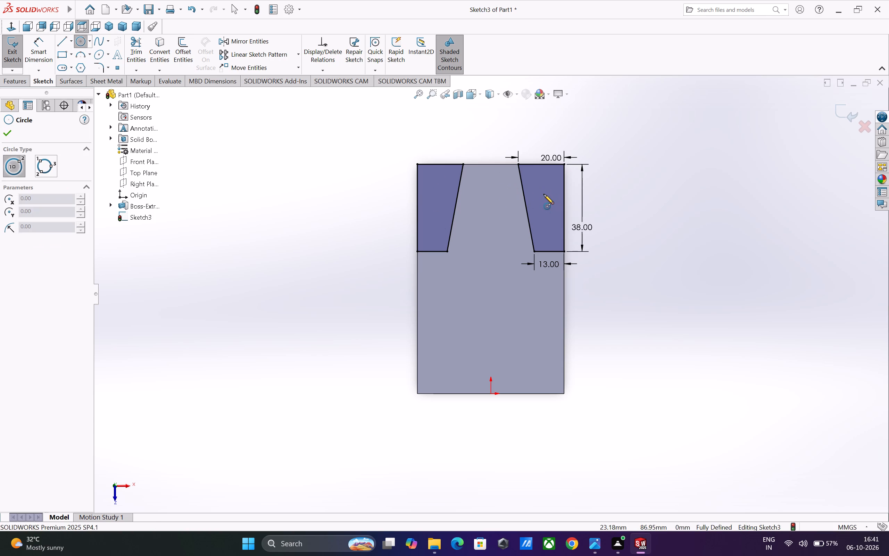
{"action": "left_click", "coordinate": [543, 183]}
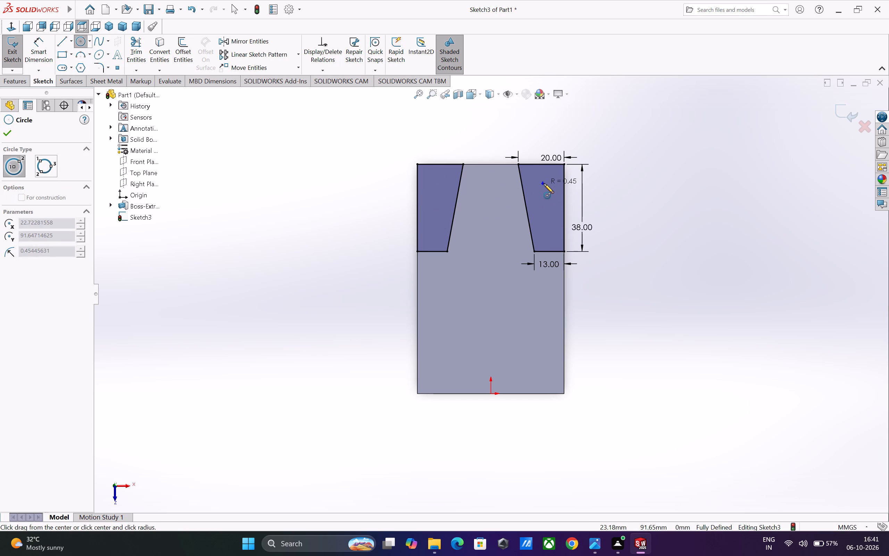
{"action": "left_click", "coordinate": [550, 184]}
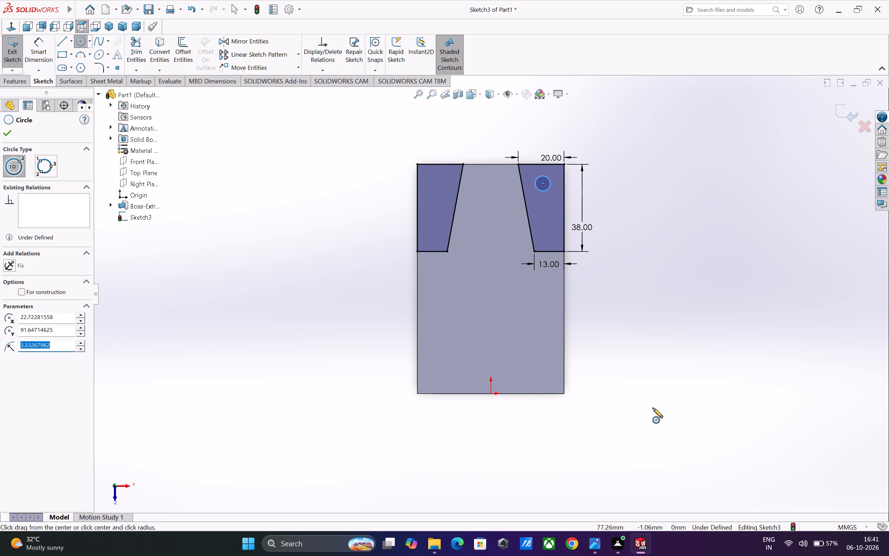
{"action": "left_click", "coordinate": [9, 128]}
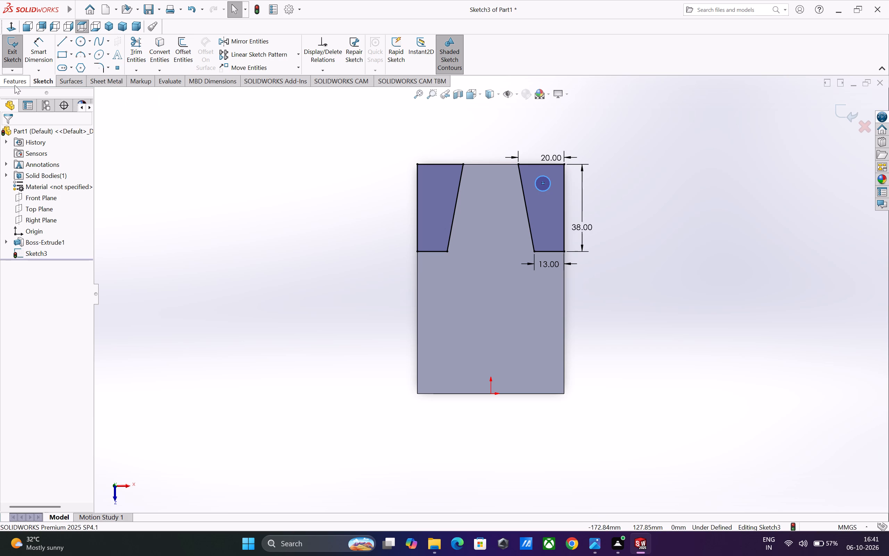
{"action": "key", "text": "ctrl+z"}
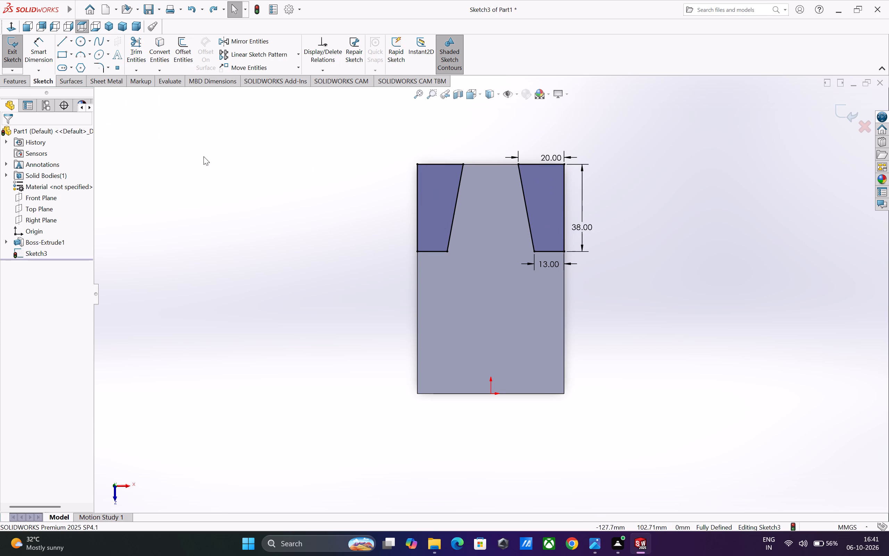
Extrude both corner profiles upward as a boss, Blind, 25 mm deep, merged with the body.
{"action": "left_click", "coordinate": [17, 83]}
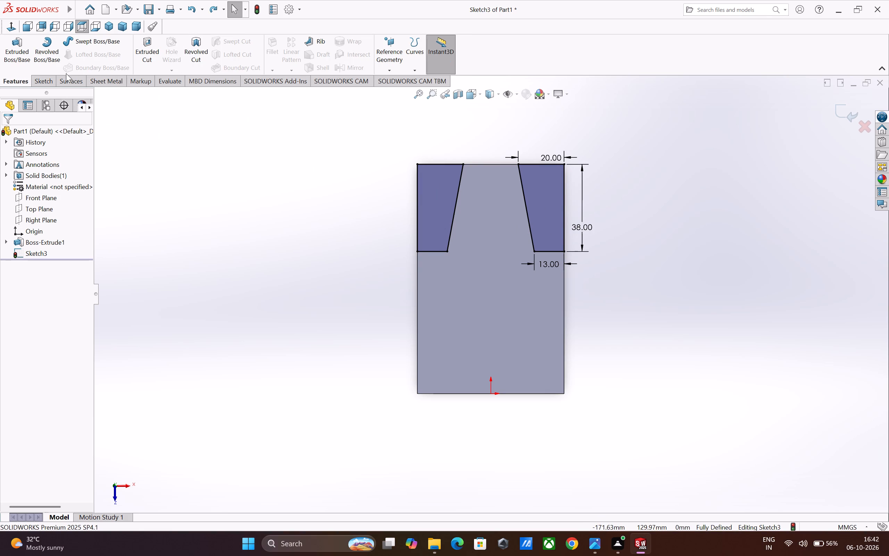
{"action": "left_click", "coordinate": [13, 56]}
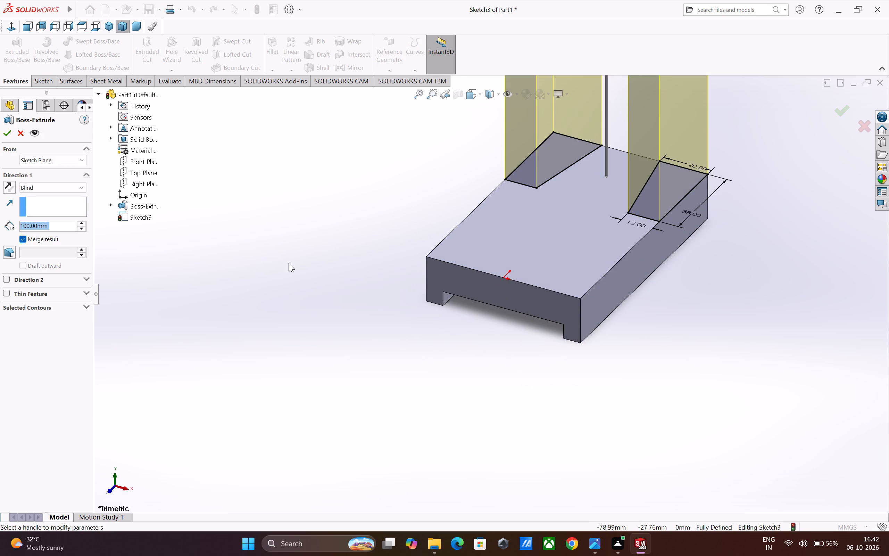
{"action": "scroll", "coordinate": [364, 357], "scroll_direction": "up", "scroll_amount": 2}
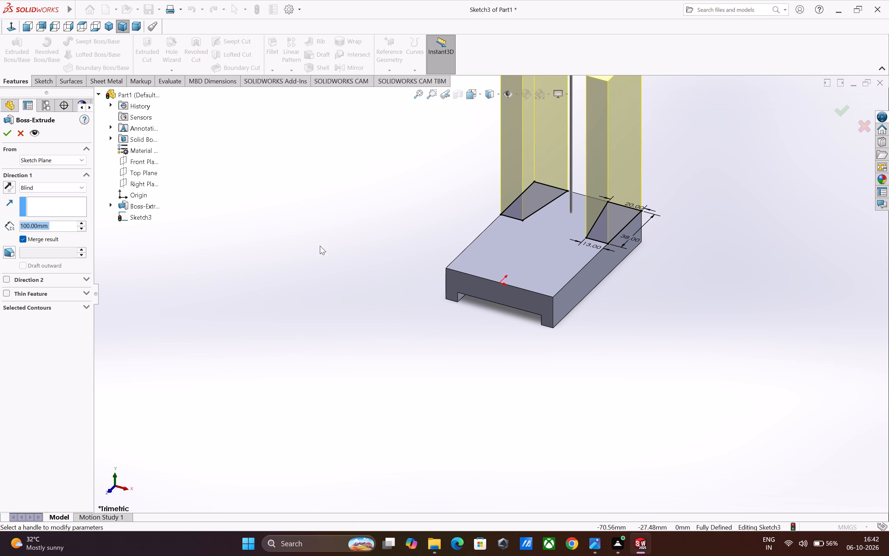
{"action": "double_click", "coordinate": [57, 226]}
{"action": "type", "text": "25"}
{"action": "key", "text": "Return"}
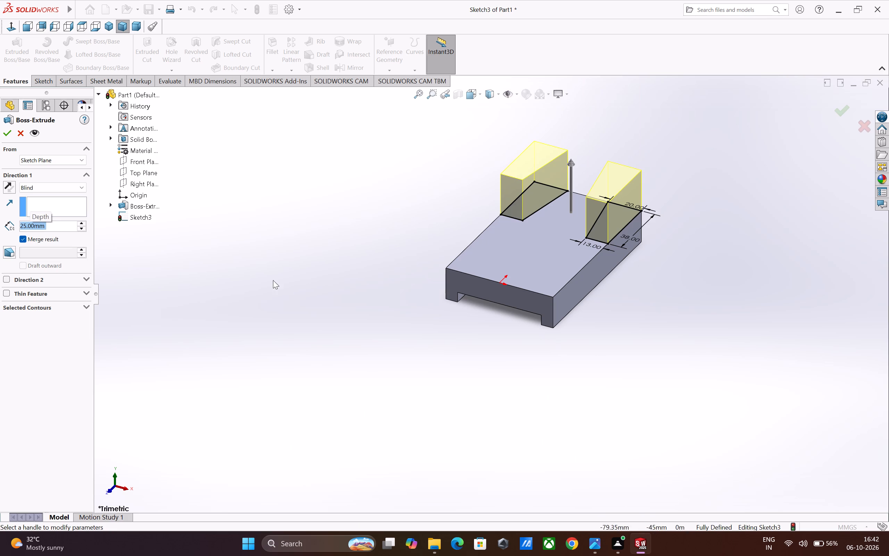
{"action": "left_click", "coordinate": [13, 136]}
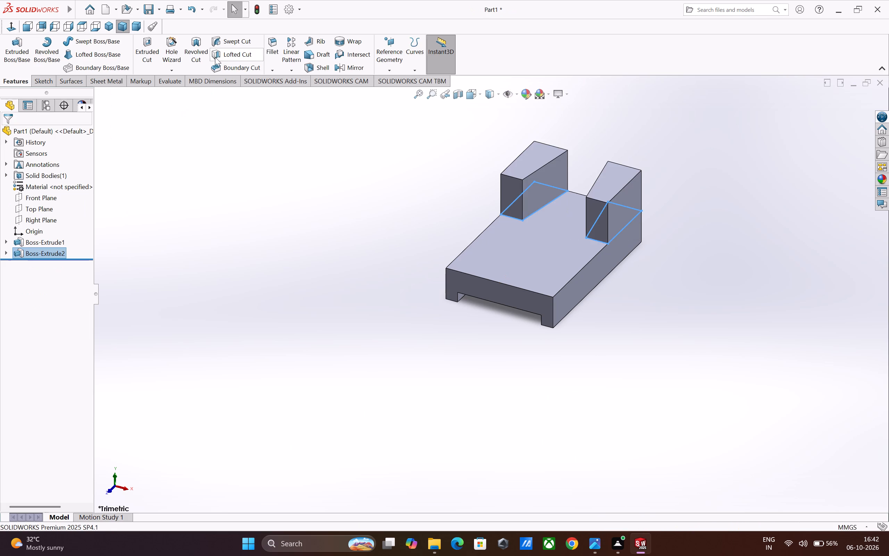
Start a Hole Wizard hole of the plain Hole type with the Up To Next end condition.
{"action": "left_click", "coordinate": [181, 54]}
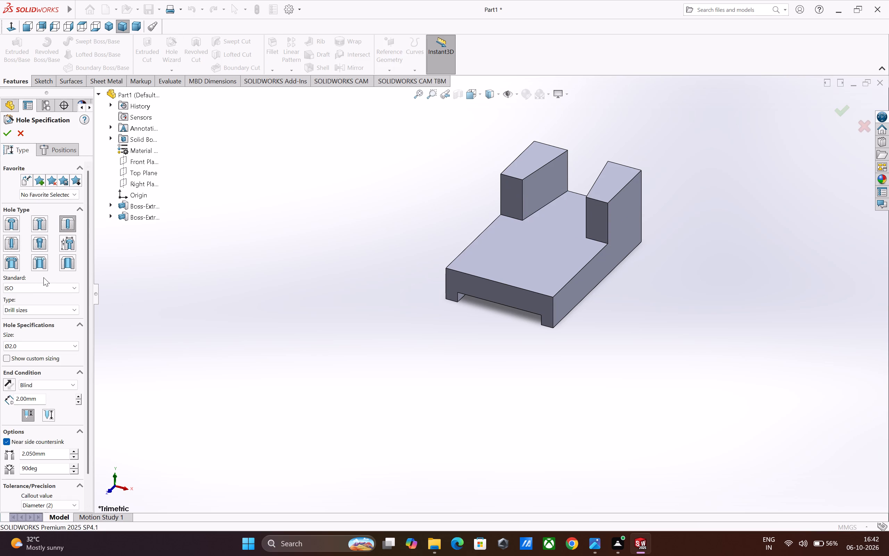
{"action": "left_click", "coordinate": [70, 226]}
{"action": "scroll", "coordinate": [63, 383], "scroll_direction": "down", "scroll_amount": 2}
{"action": "scroll", "coordinate": [68, 407], "scroll_direction": "up", "scroll_amount": 3}
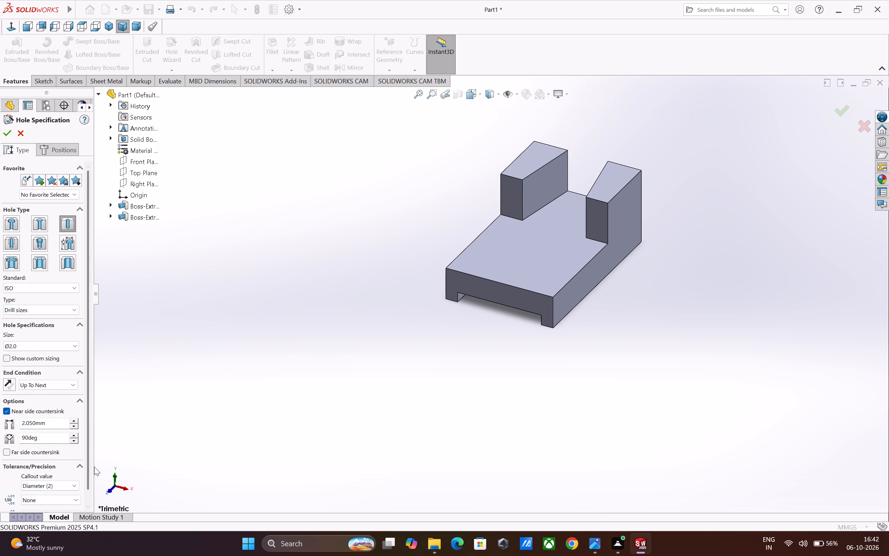
{"action": "scroll", "coordinate": [94, 465], "scroll_direction": "down", "scroll_amount": 7}
{"action": "scroll", "coordinate": [90, 463], "scroll_direction": "up", "scroll_amount": 4}
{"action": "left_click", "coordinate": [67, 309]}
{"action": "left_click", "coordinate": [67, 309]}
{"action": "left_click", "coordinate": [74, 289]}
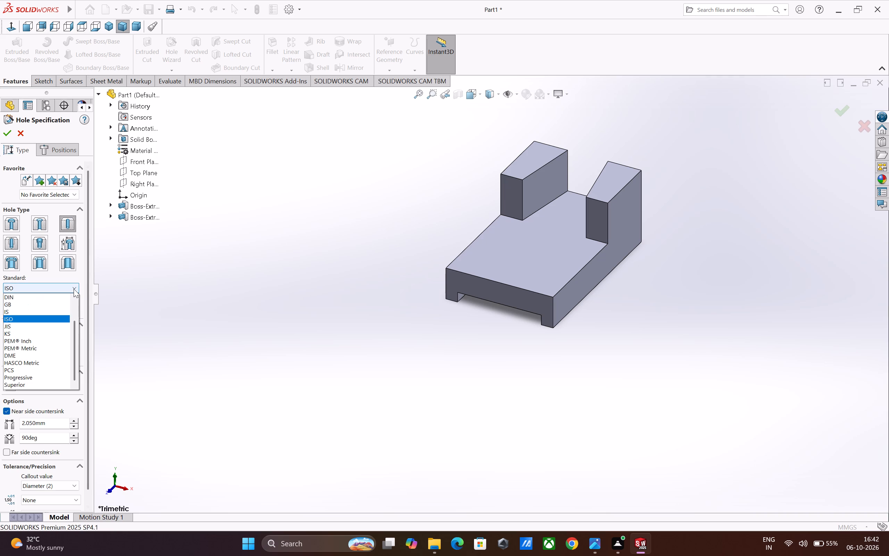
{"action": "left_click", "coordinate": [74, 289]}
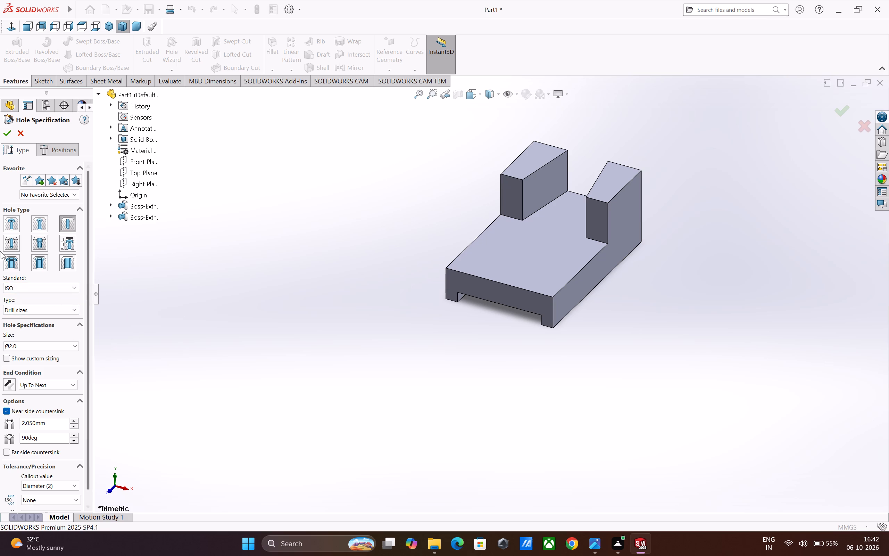
Change the hole type to an ISO Bottoming Tapped Hole (straight tap) in size M6.
{"action": "left_click", "coordinate": [10, 240]}
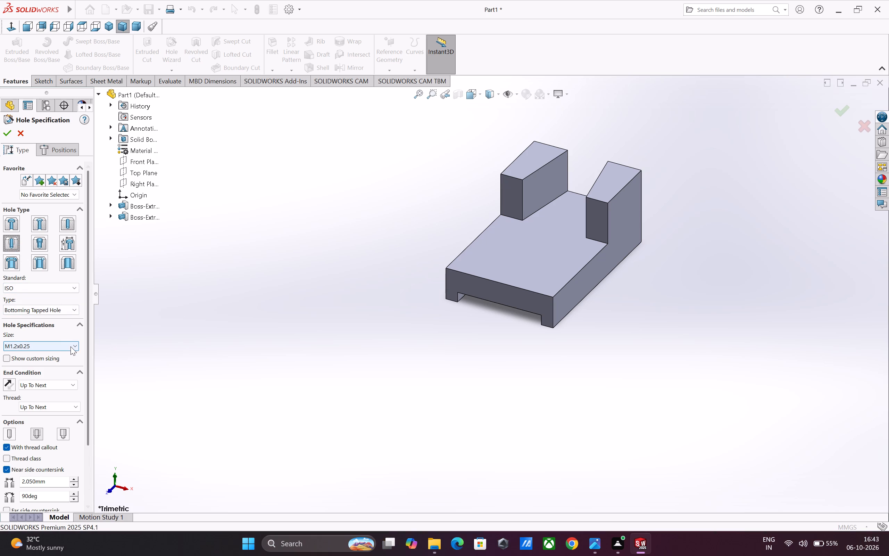
{"action": "left_click", "coordinate": [71, 346]}
{"action": "left_click", "coordinate": [36, 427]}
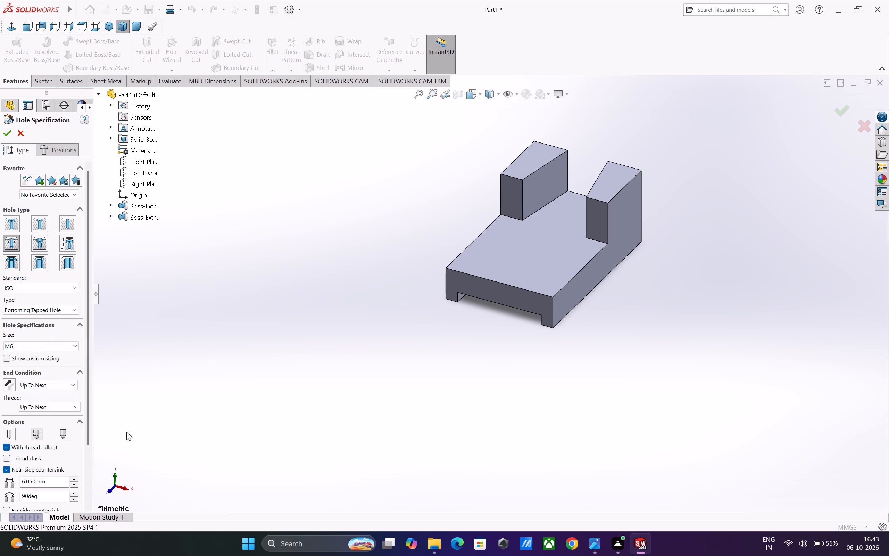
{"action": "scroll", "coordinate": [92, 413], "scroll_direction": "down", "scroll_amount": 2}
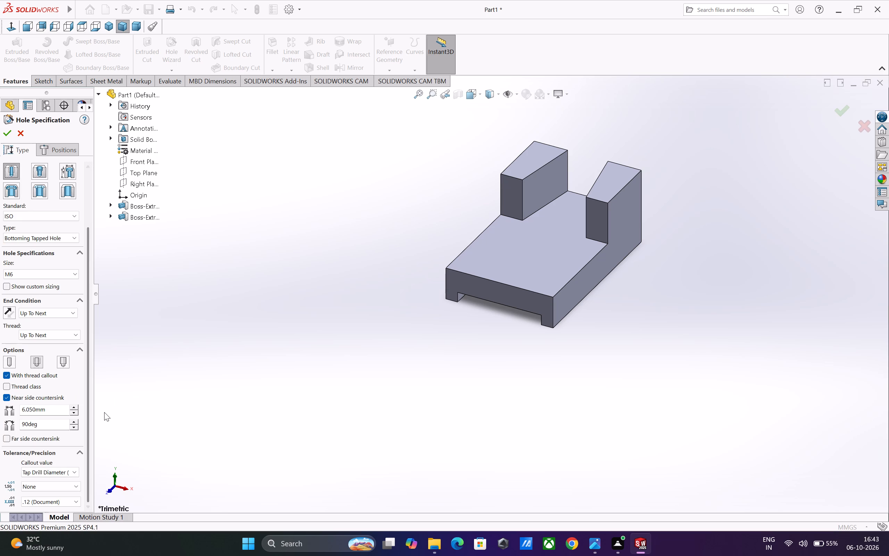
{"action": "scroll", "coordinate": [96, 400], "scroll_direction": "down", "scroll_amount": 4}
Set the tapped hole's end condition to Blind with a 20 mm depth measured up to the tip.
{"action": "left_click", "coordinate": [64, 314]}
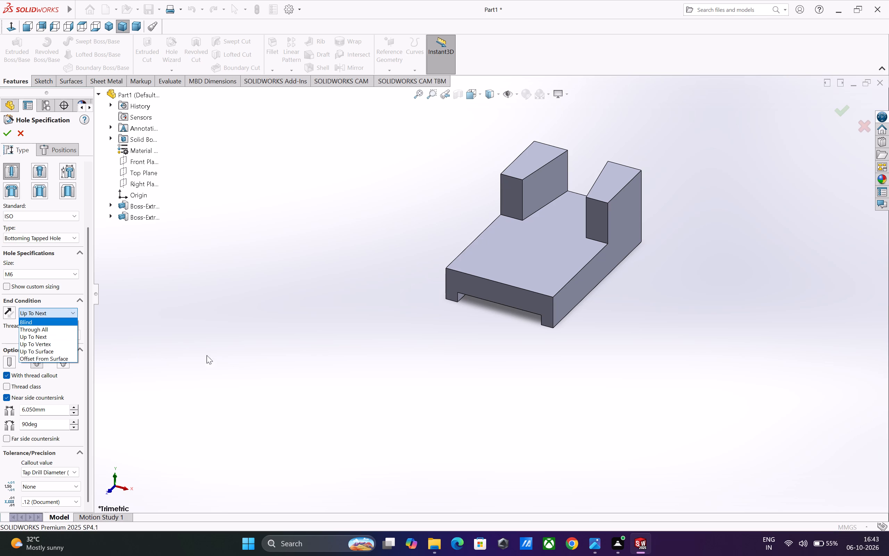
{"action": "left_click", "coordinate": [181, 360]}
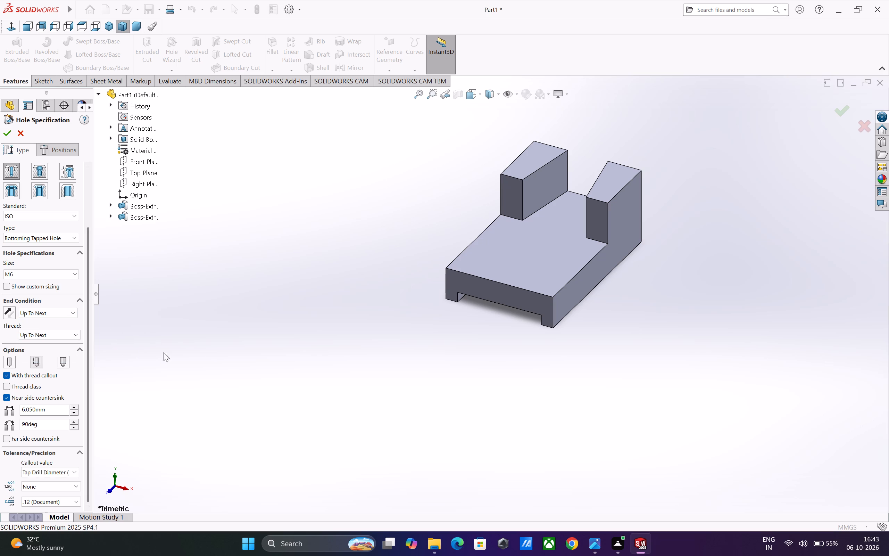
{"action": "left_click", "coordinate": [52, 317]}
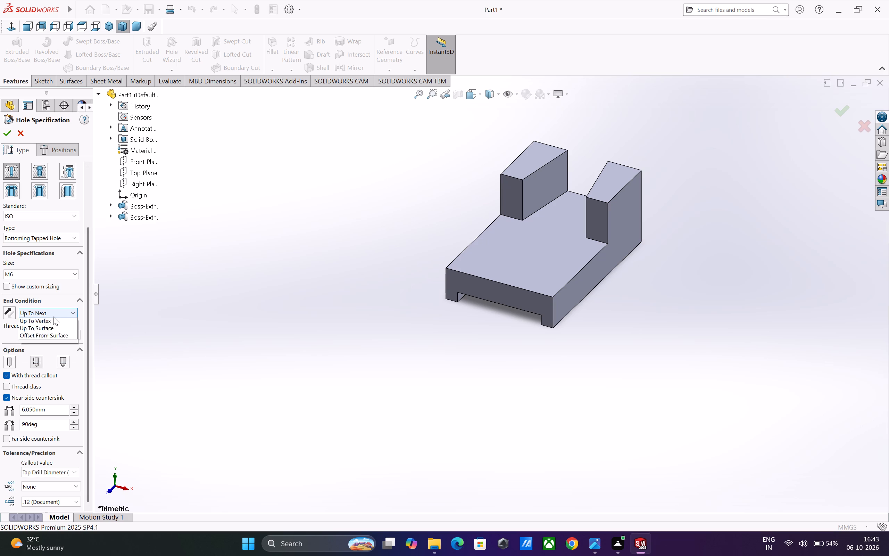
{"action": "left_click", "coordinate": [52, 320]}
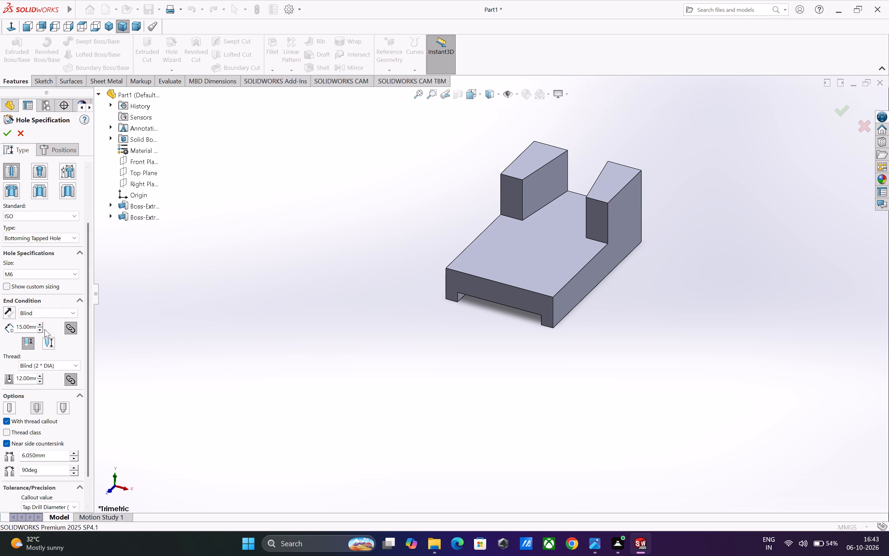
{"action": "double_click", "coordinate": [23, 328]}
{"action": "key", "text": "2"}
{"action": "key", "text": "0"}
{"action": "key", "text": "Return"}
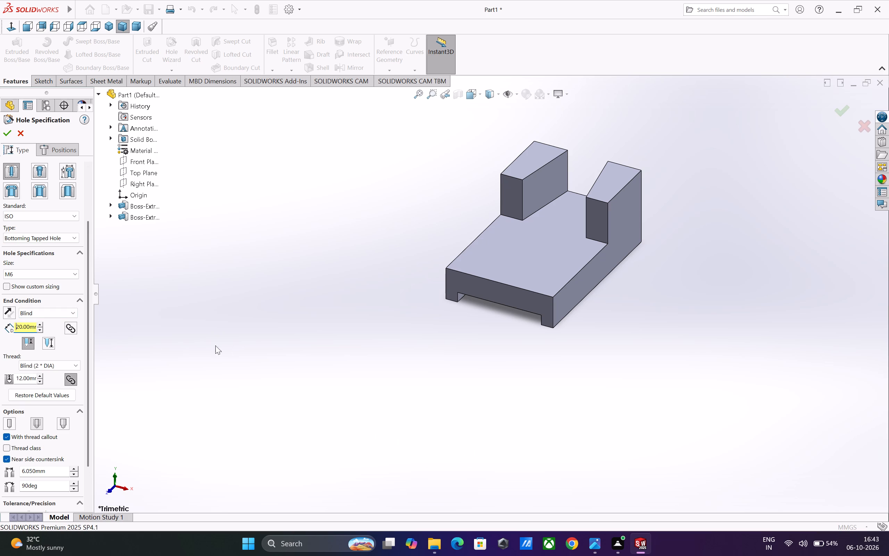
{"action": "left_click", "coordinate": [48, 344]}
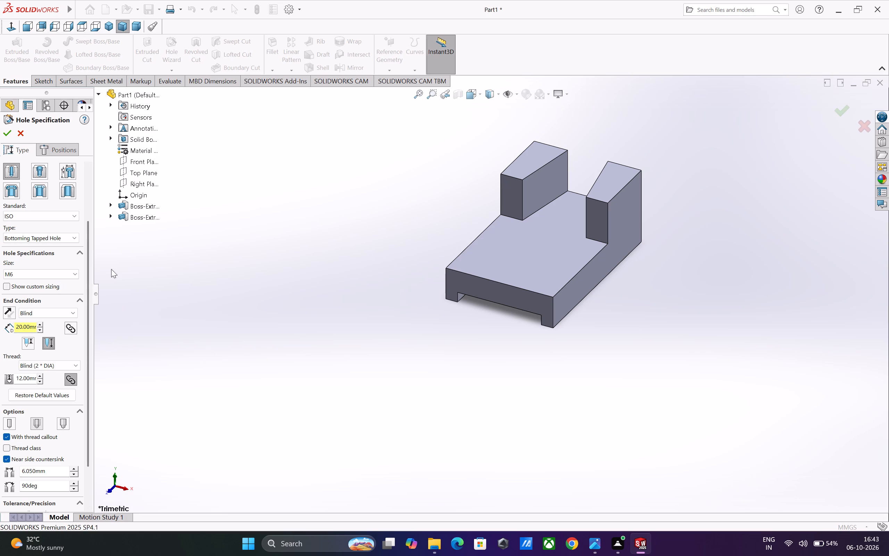
Place one hole on each block's top face, about 13 mm from the back, about 9 mm (right) and 7 mm (left) from the outer sides.
{"action": "left_click", "coordinate": [59, 153]}
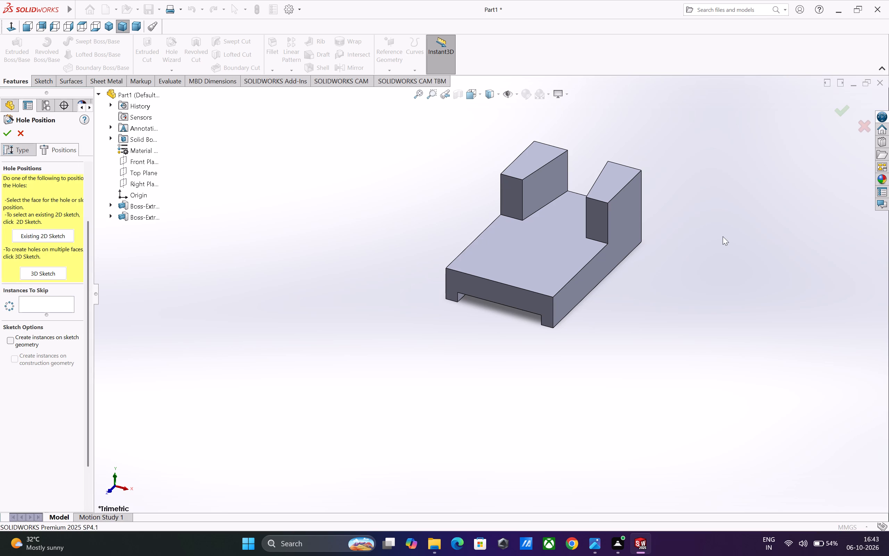
{"action": "left_click", "coordinate": [609, 186]}
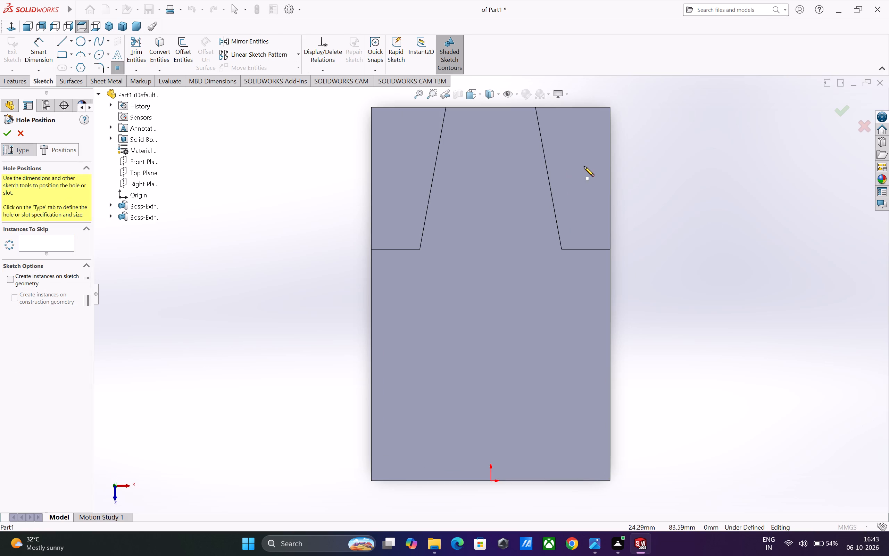
{"action": "left_click", "coordinate": [576, 157]}
{"action": "left_click", "coordinate": [398, 157]}
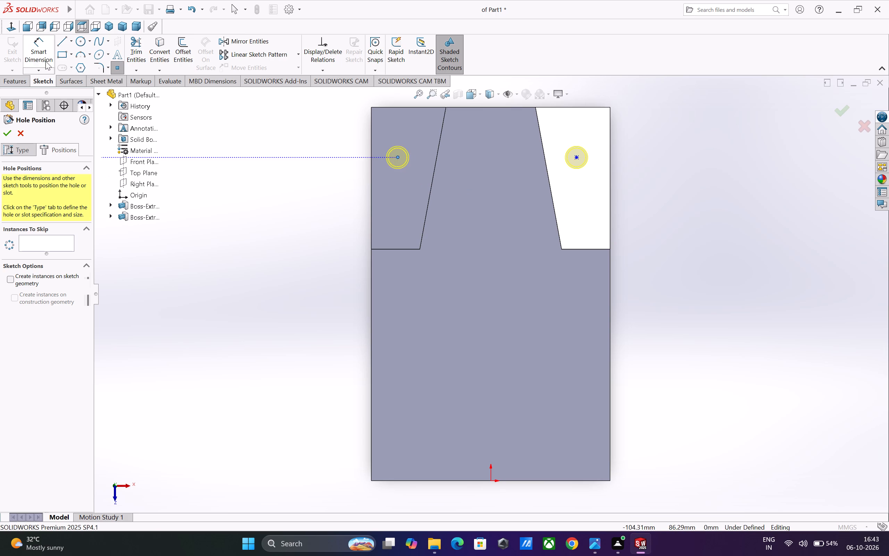
Dimension the right-hand block's hole centre 10 mm from the outer side edge and 13 mm from the back edge.
{"action": "left_click", "coordinate": [37, 51]}
{"action": "left_click", "coordinate": [577, 158]}
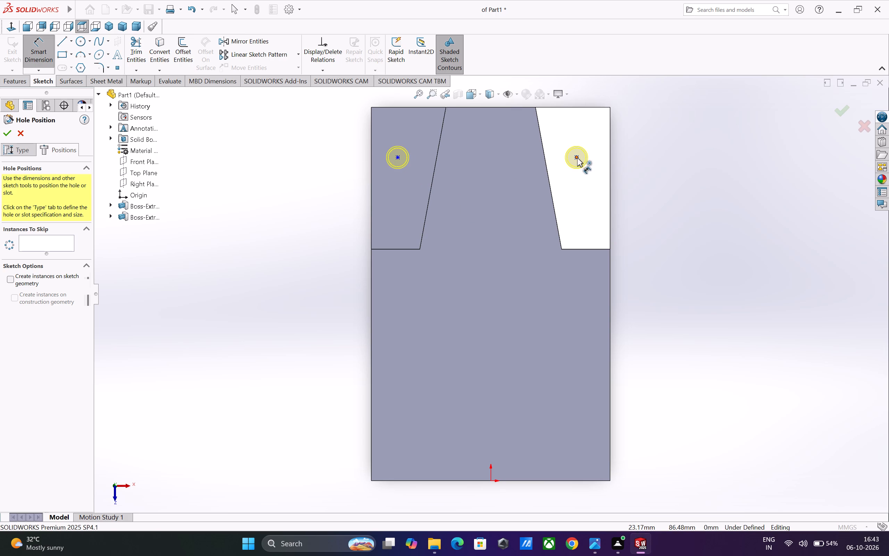
{"action": "left_click", "coordinate": [610, 159]}
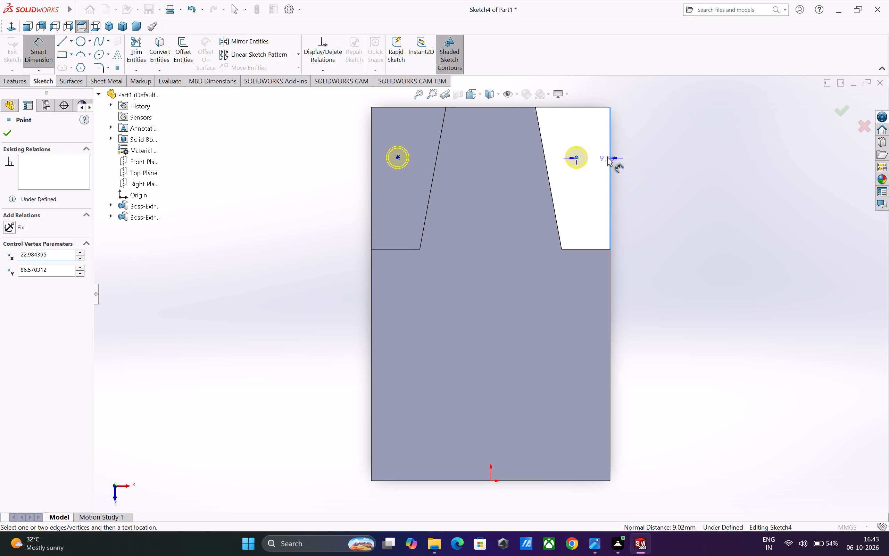
{"action": "left_click", "coordinate": [596, 99]}
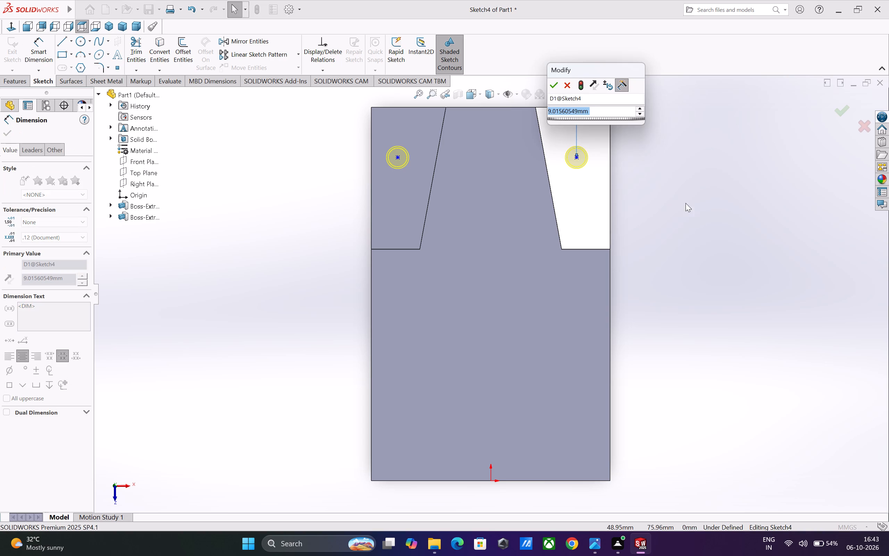
{"action": "key", "text": "1"}
{"action": "key", "text": "0"}
{"action": "key", "text": "Return"}
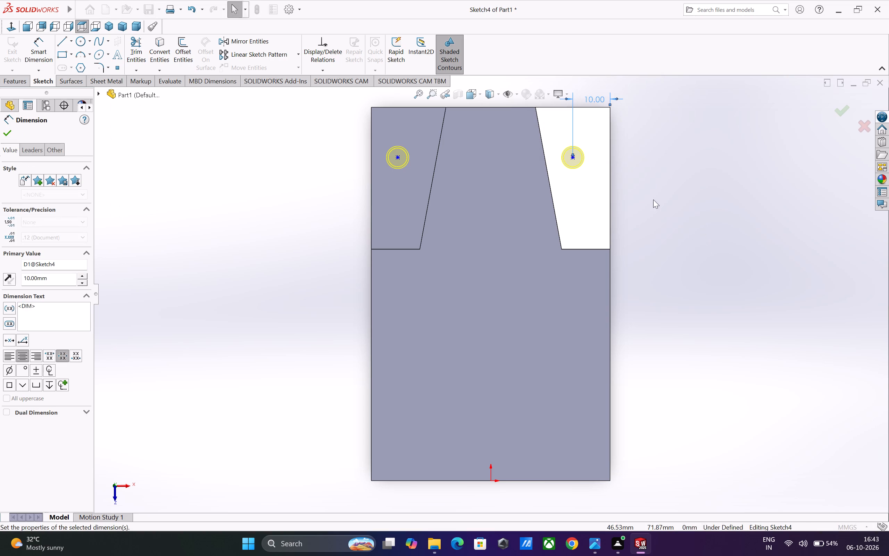
{"action": "left_click", "coordinate": [573, 158]}
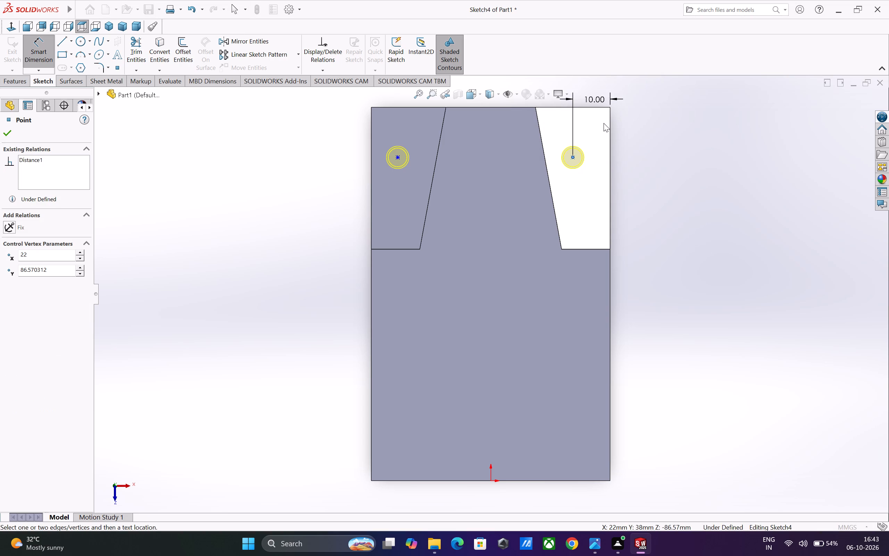
{"action": "left_click", "coordinate": [595, 106]}
{"action": "left_click", "coordinate": [631, 128]}
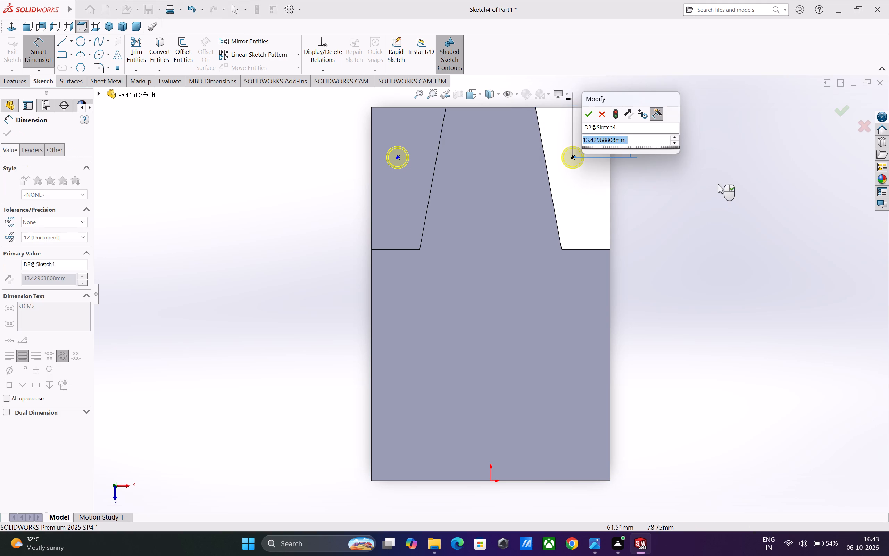
{"action": "key", "text": "1"}
{"action": "key", "text": "3"}
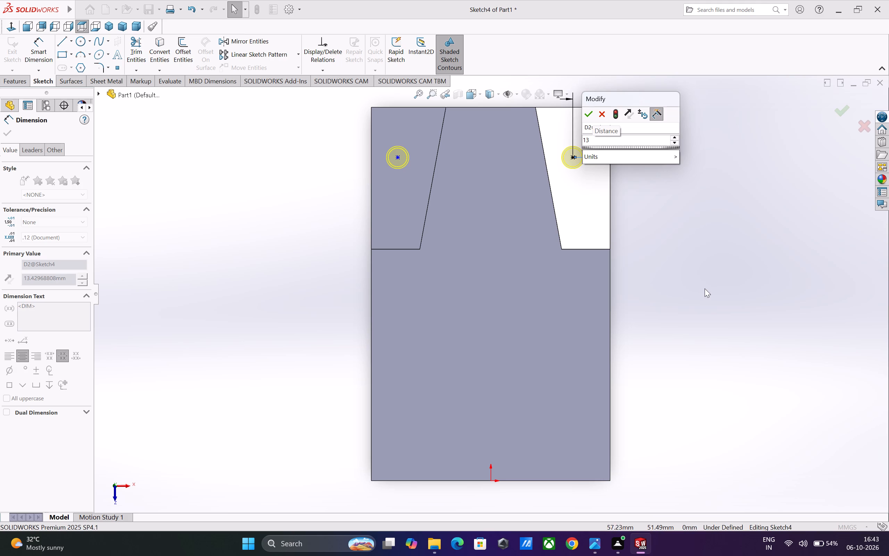
{"action": "key", "text": "Return"}
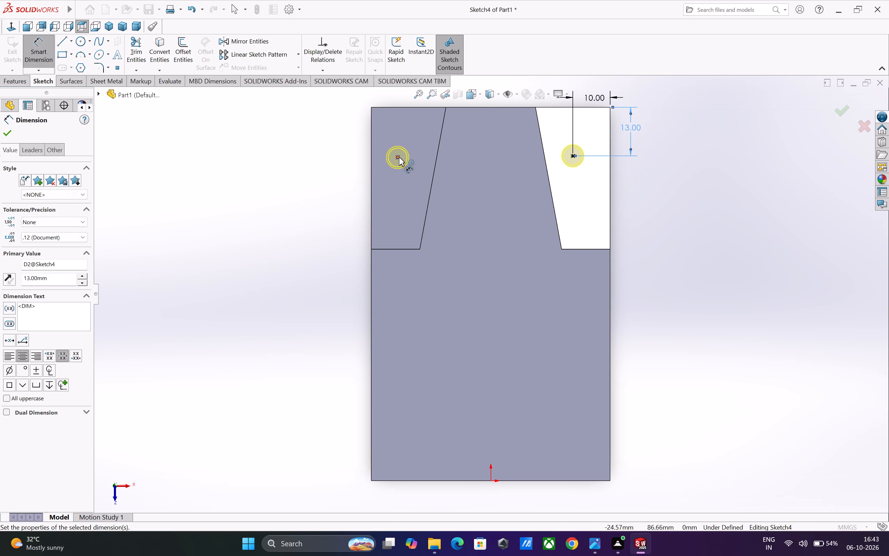
Dimension the left-hand block's hole centre 10 mm from the outer side edge and 13 mm from the back edge, and finish the holes.
{"action": "left_click", "coordinate": [397, 157]}
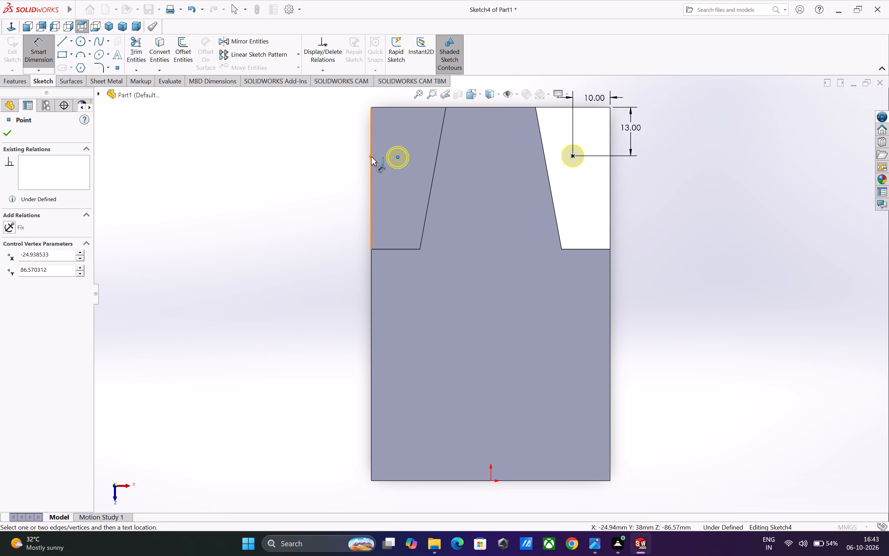
{"action": "left_click", "coordinate": [372, 157]}
{"action": "left_click", "coordinate": [383, 102]}
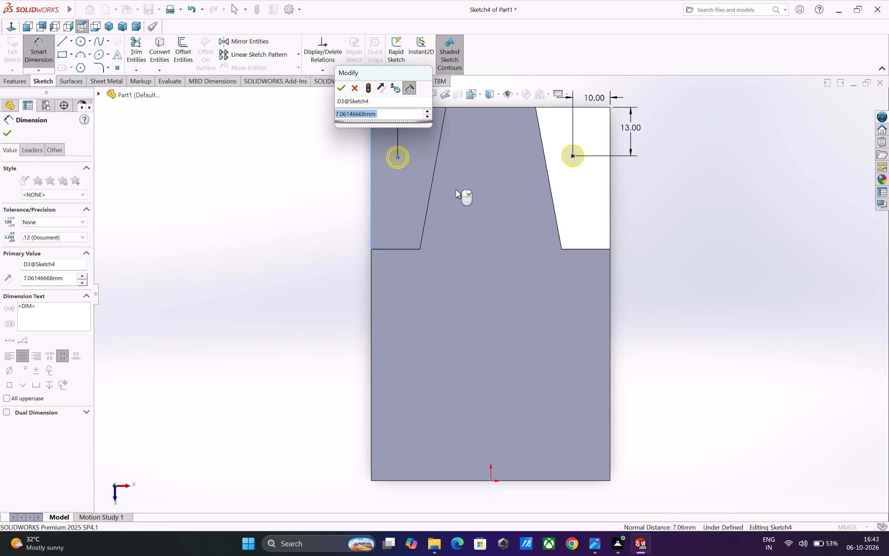
{"action": "key", "text": "1"}
{"action": "key", "text": "0"}
{"action": "key", "text": "Return"}
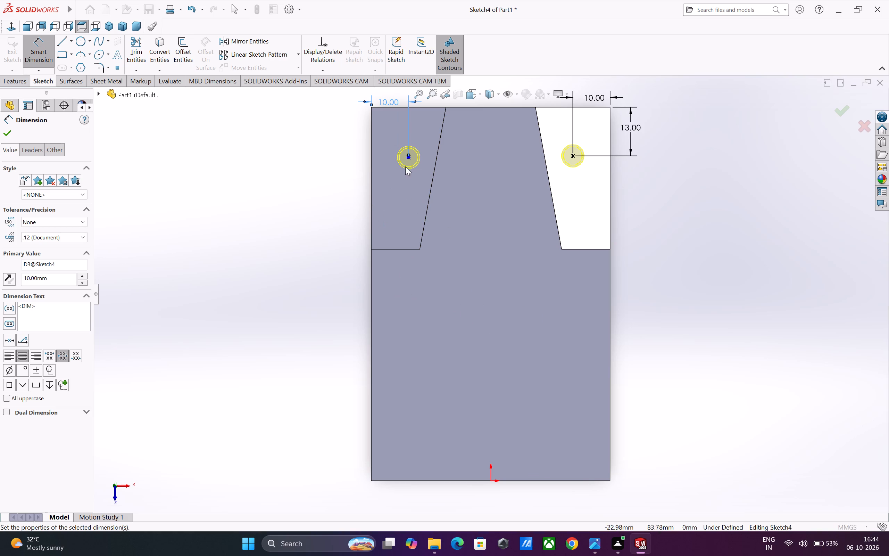
{"action": "left_click", "coordinate": [409, 156]}
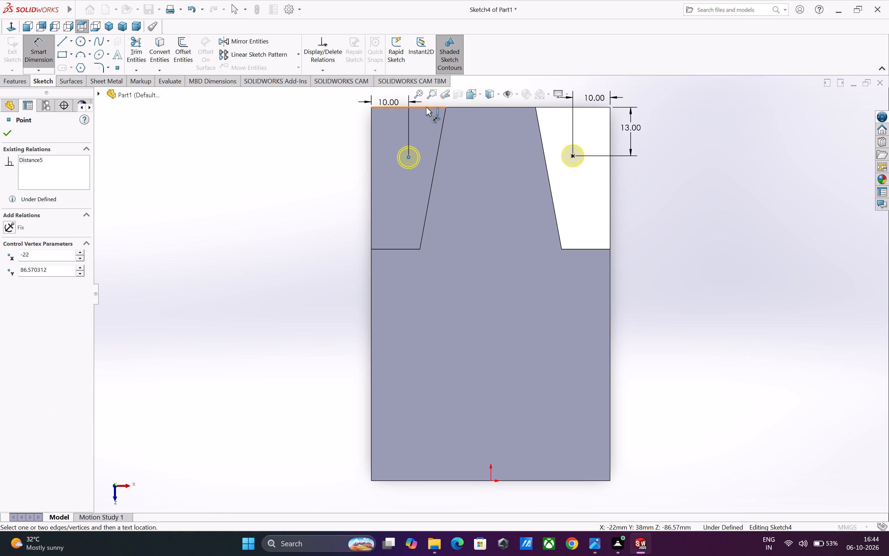
{"action": "left_click", "coordinate": [426, 107]}
{"action": "left_click", "coordinate": [324, 131]}
{"action": "key", "text": "1"}
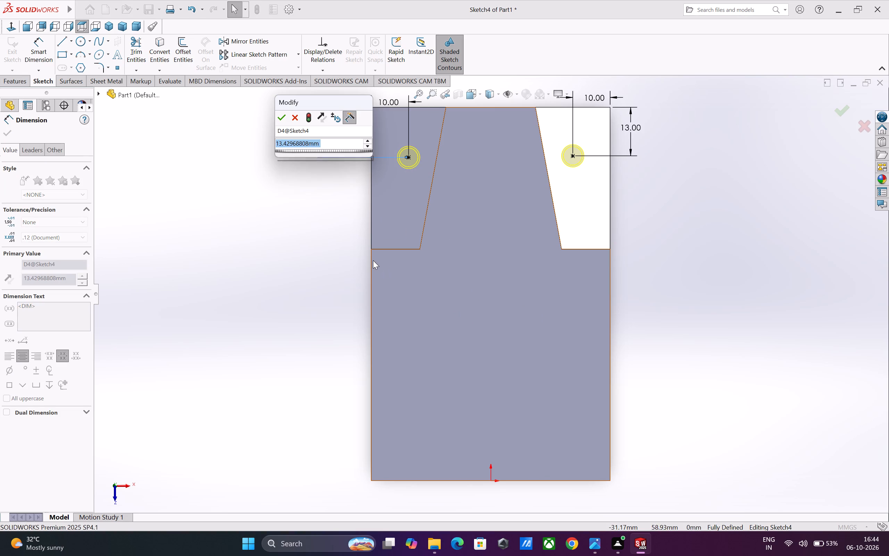
{"action": "key", "text": "3"}
{"action": "key", "text": "Return"}
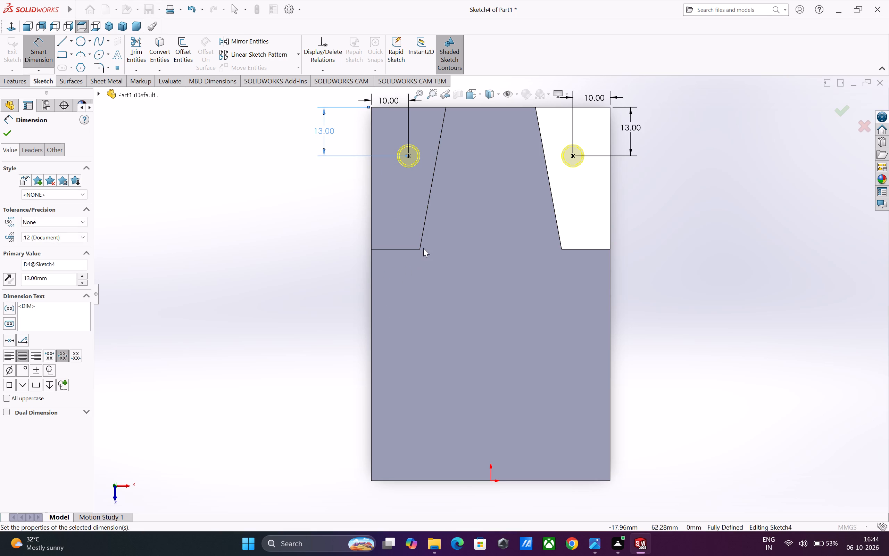
{"action": "left_click", "coordinate": [9, 131]}
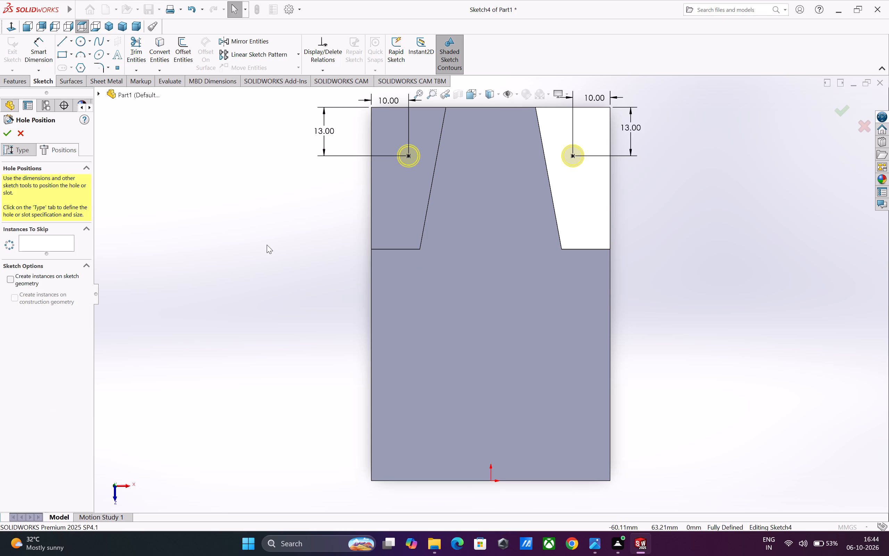
{"action": "left_click", "coordinate": [8, 133]}
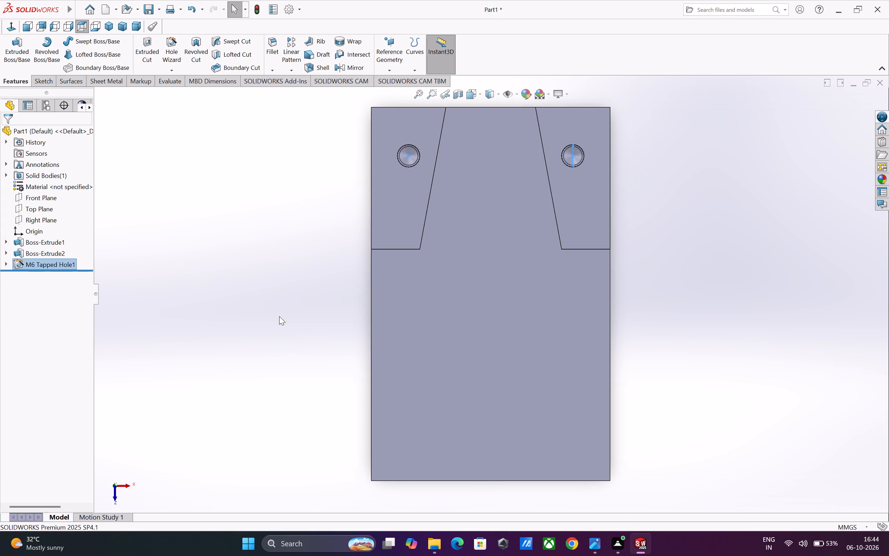
On the base's top face, sketch a closed trapezoid filling the gap between the two blocks, 24 mm wide at the back and 38 mm at the front.
{"action": "middle_click_drag", "start_coordinate": [281, 316], "coordinate": [267, 274]}
{"action": "left_click", "coordinate": [270, 275]}
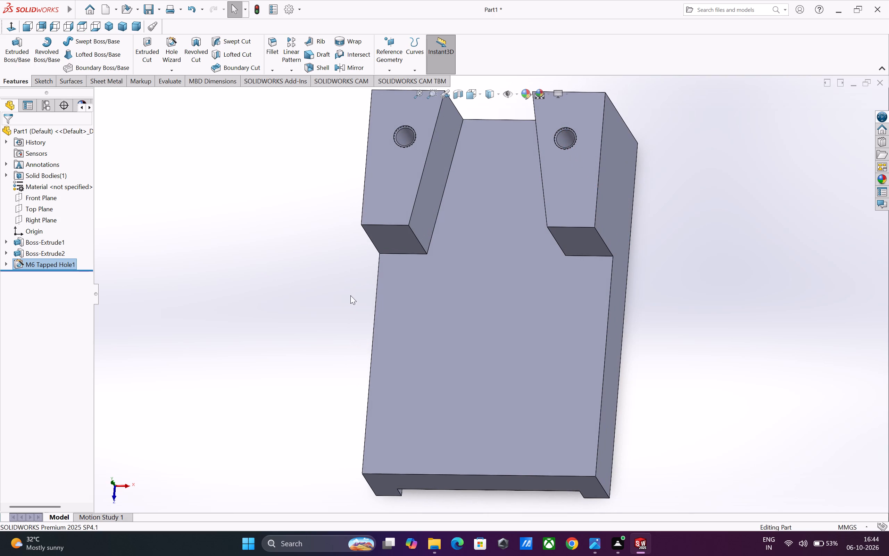
{"action": "left_click", "coordinate": [760, 325]}
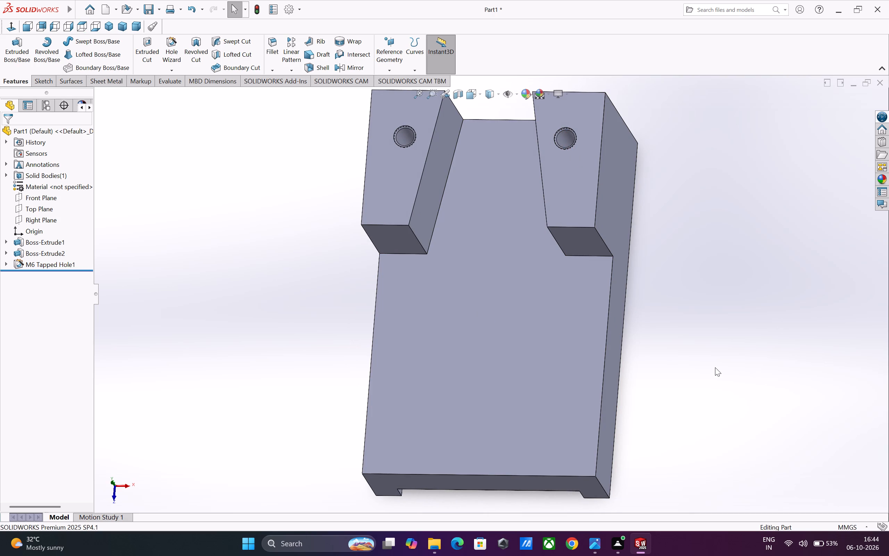
{"action": "middle_click_drag", "start_coordinate": [736, 374], "coordinate": [748, 389]}
{"action": "left_click", "coordinate": [499, 376]}
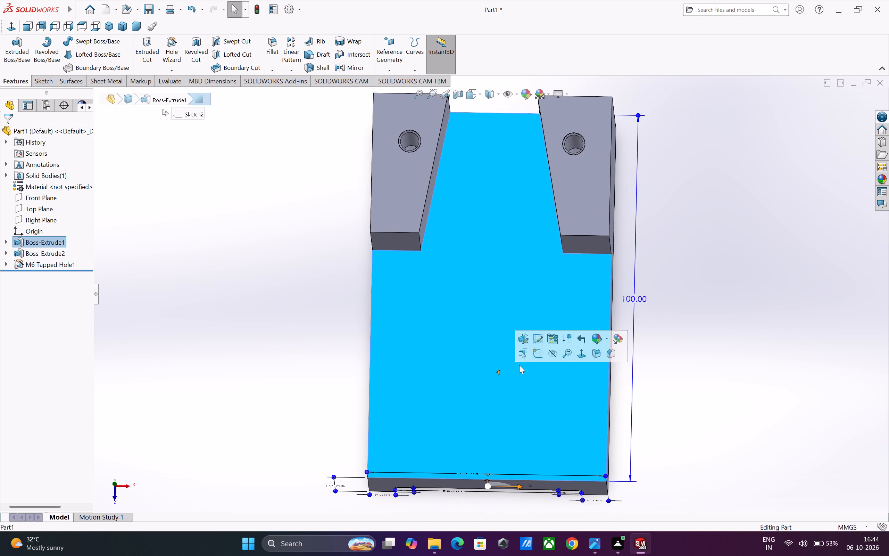
{"action": "left_click", "coordinate": [537, 356]}
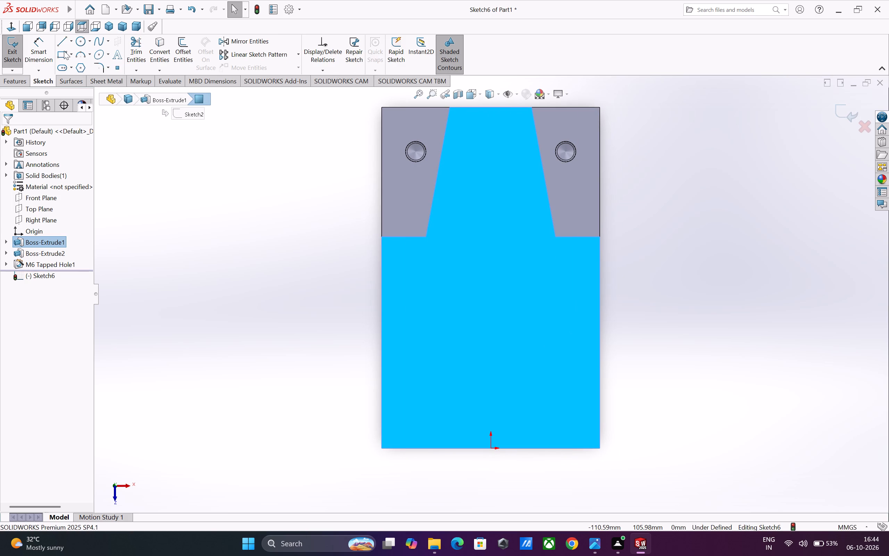
{"action": "left_click", "coordinate": [62, 45]}
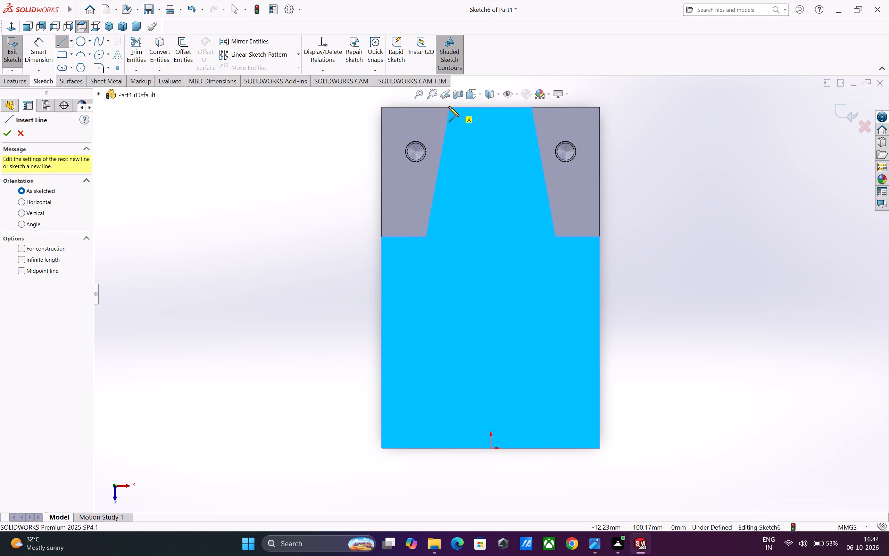
{"action": "left_click", "coordinate": [449, 107]}
{"action": "left_click", "coordinate": [531, 109]}
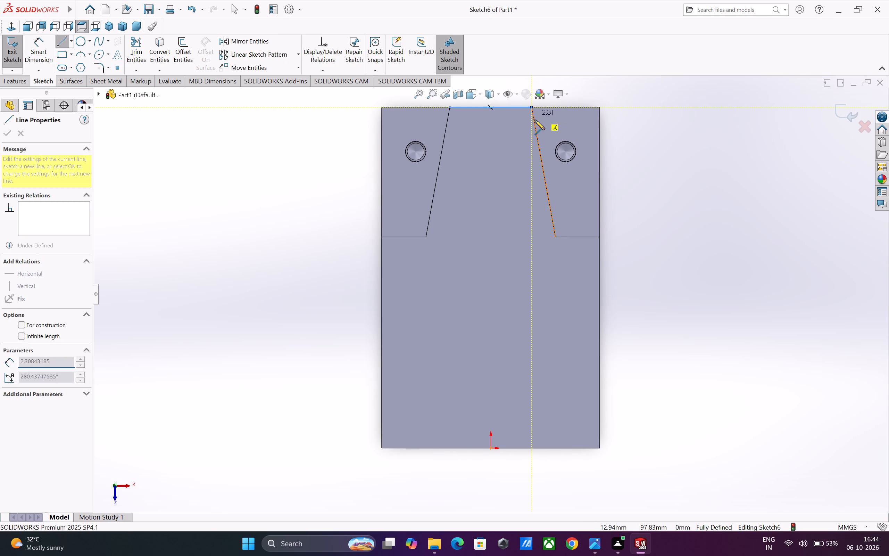
{"action": "left_click", "coordinate": [556, 237]}
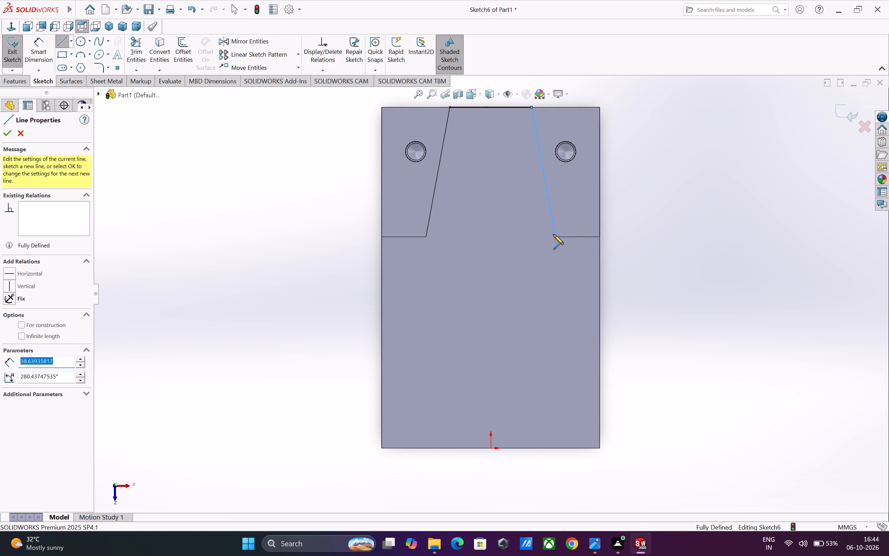
{"action": "left_click", "coordinate": [427, 237]}
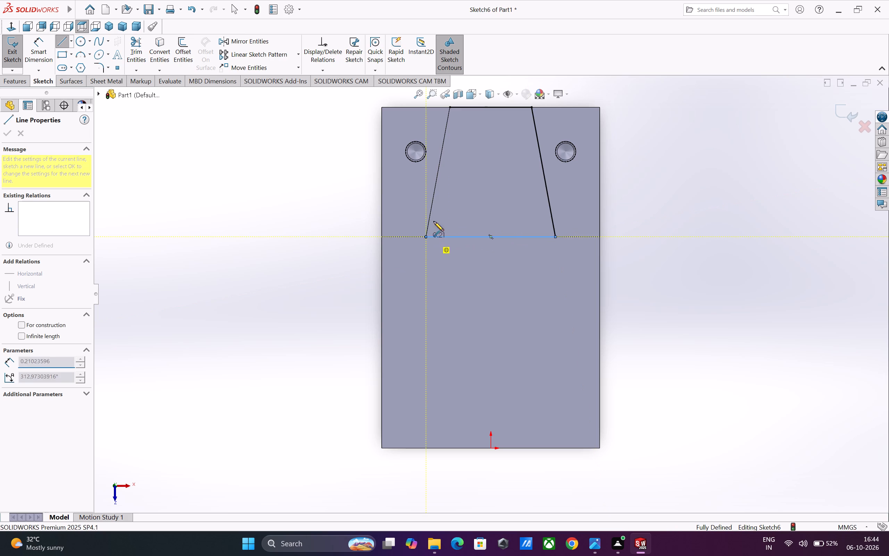
{"action": "left_click", "coordinate": [450, 108]}
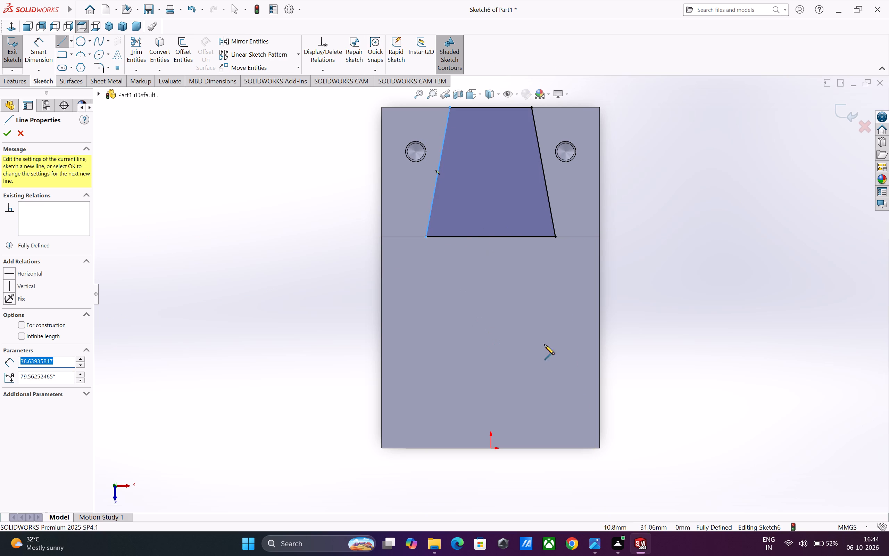
{"action": "middle_click", "coordinate": [689, 349]}
{"action": "left_click", "coordinate": [6, 134]}
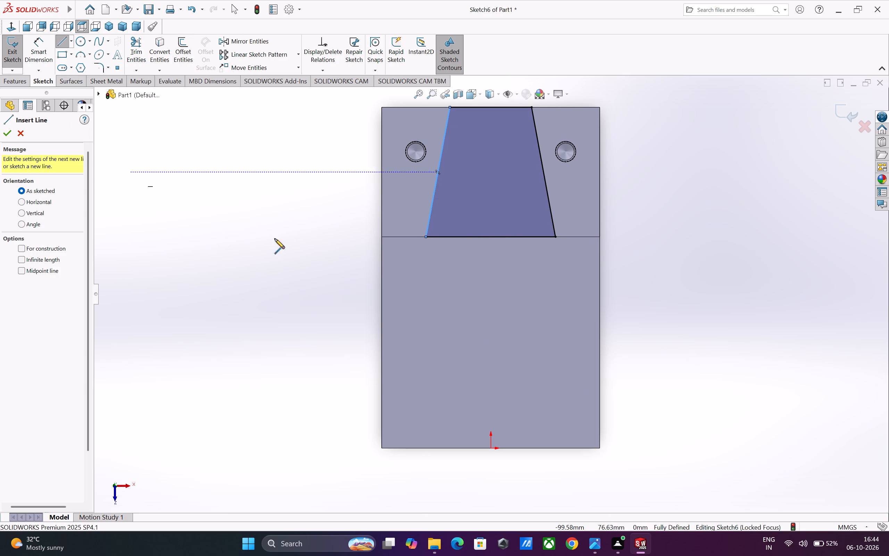
{"action": "left_click", "coordinate": [11, 132]}
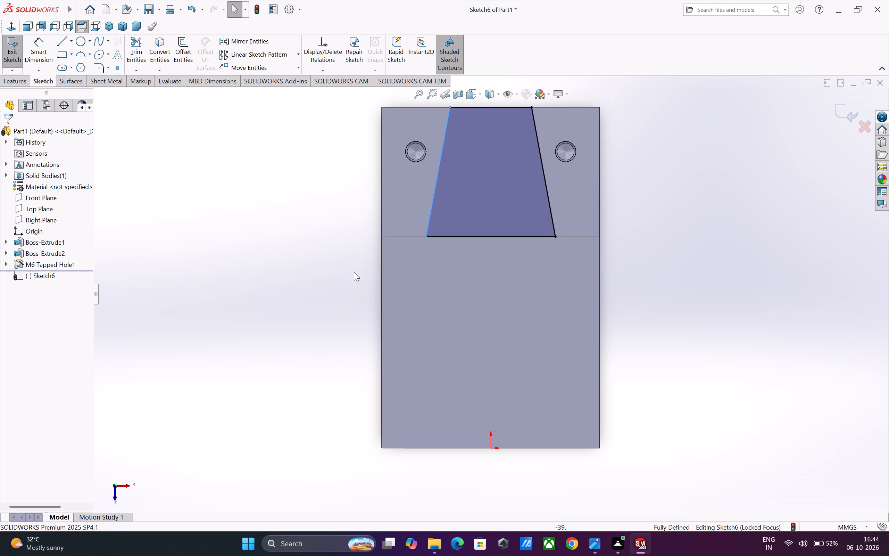
Sketch a circle of 5 mm radius inside the trapezoid, near its middle.
{"action": "left_click", "coordinate": [81, 41]}
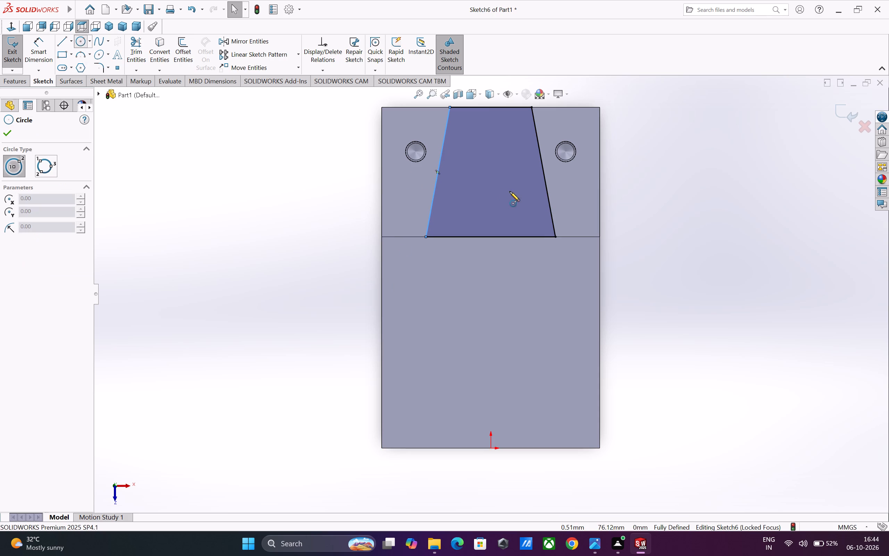
{"action": "left_click", "coordinate": [488, 163]}
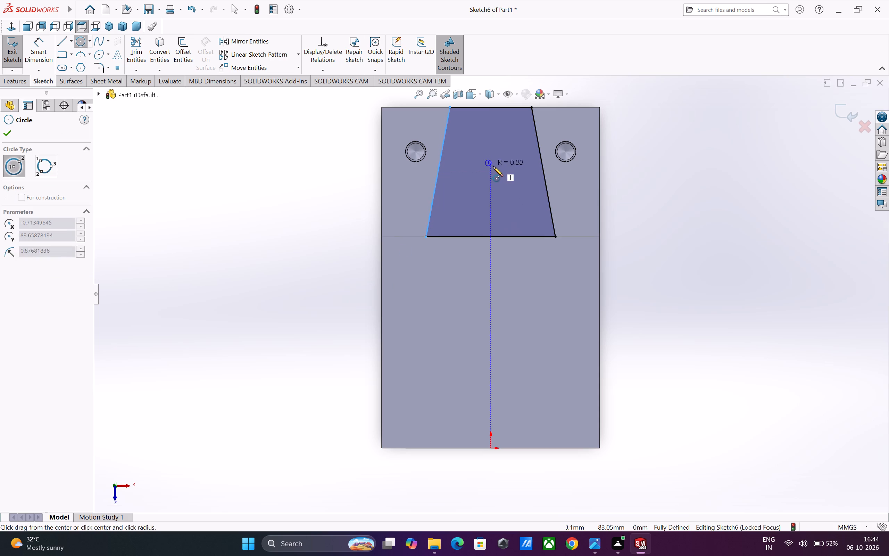
{"action": "left_click", "coordinate": [496, 168]}
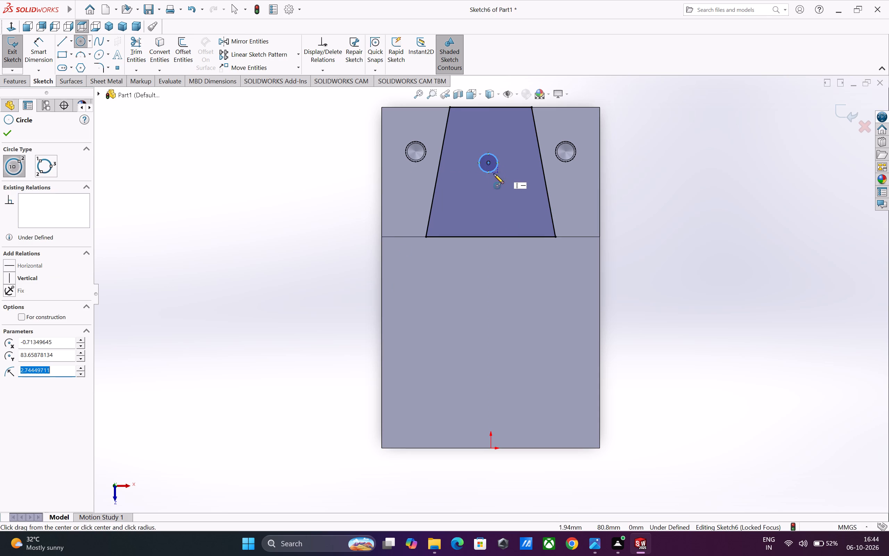
{"action": "double_click", "coordinate": [68, 373]}
{"action": "key", "text": "5"}
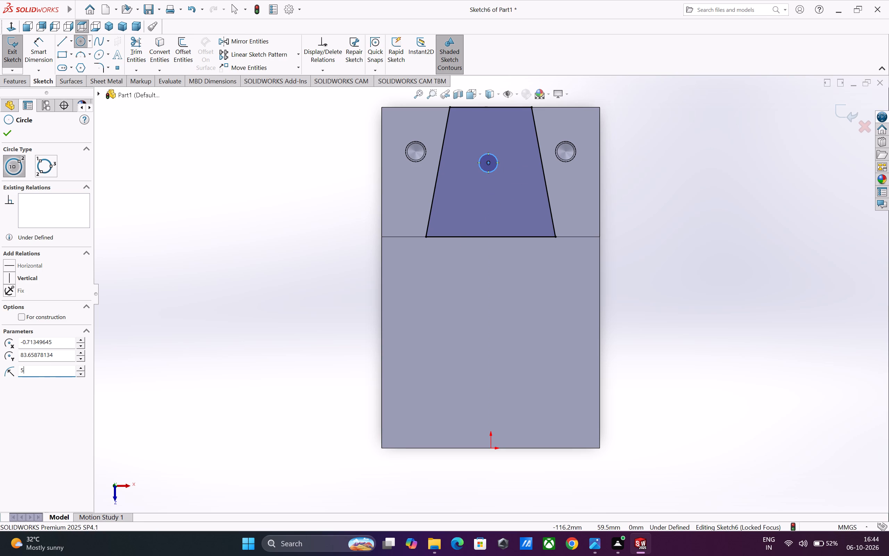
{"action": "key", "text": "Return"}
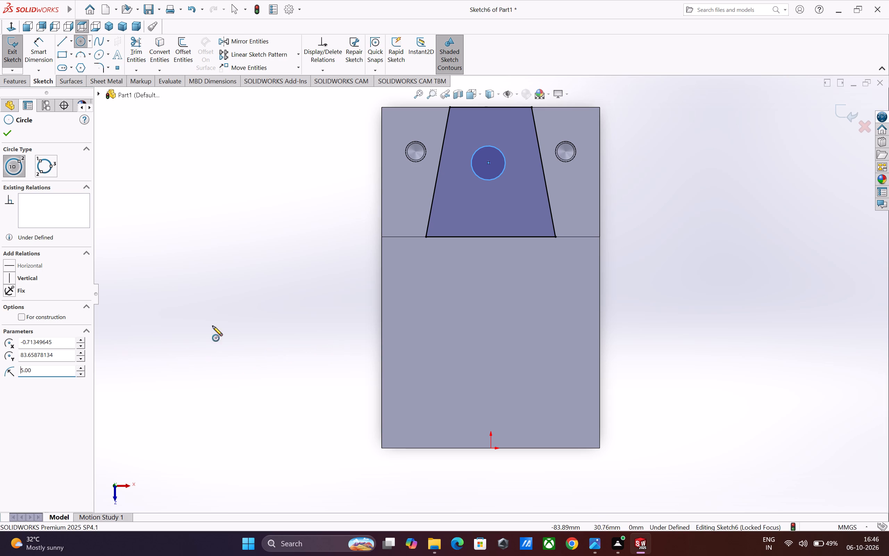
{"action": "left_click", "coordinate": [6, 133]}
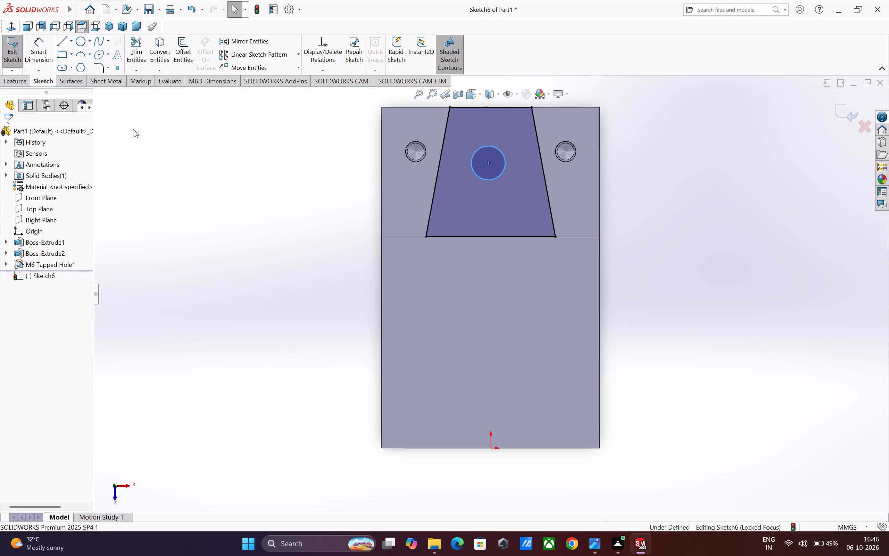
Dimension the circle's centre 19 mm from the trapezoid's front edge.
{"action": "left_click", "coordinate": [34, 51]}
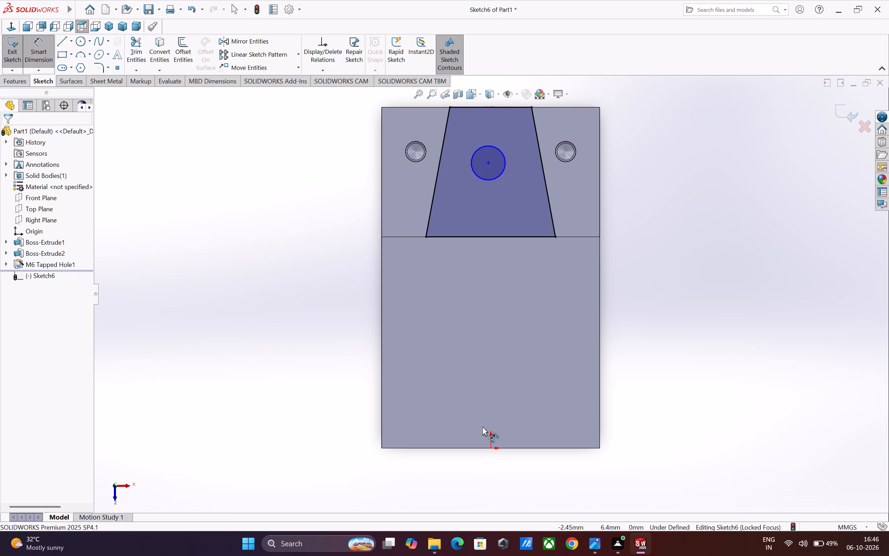
{"action": "left_click", "coordinate": [489, 162]}
{"action": "left_click", "coordinate": [495, 237]}
{"action": "left_click", "coordinate": [642, 208]}
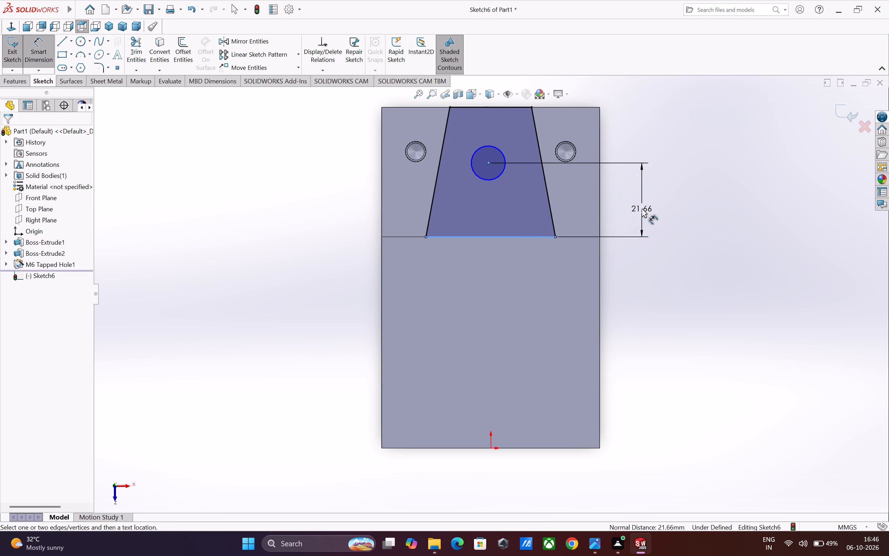
{"action": "key", "text": "1"}
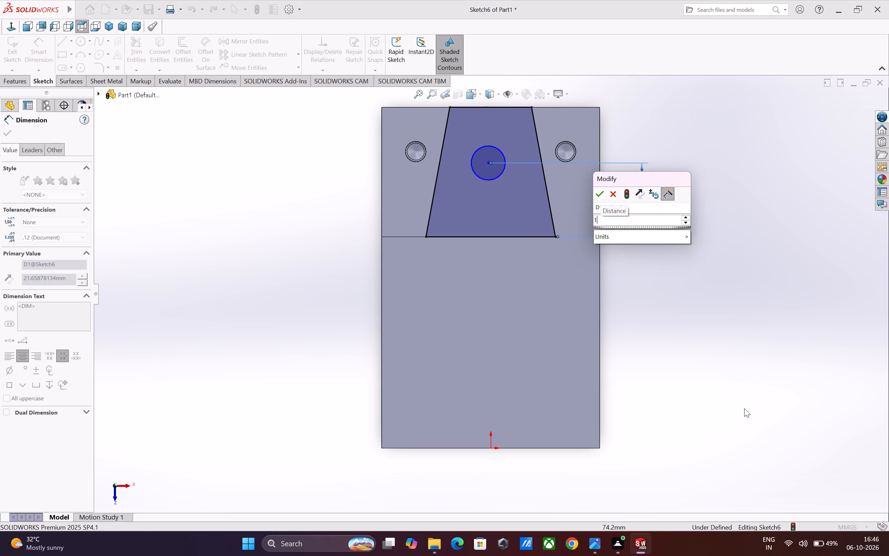
{"action": "key", "text": "9"}
{"action": "key", "text": "Return"}
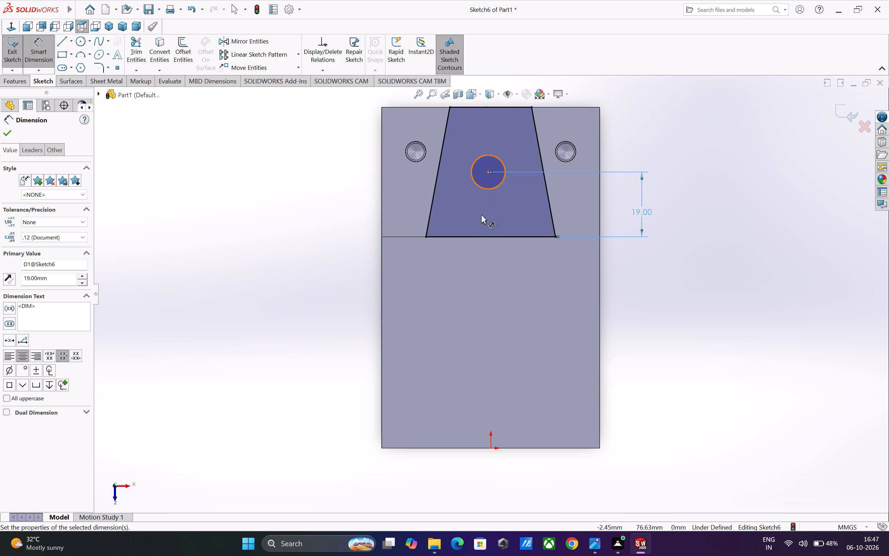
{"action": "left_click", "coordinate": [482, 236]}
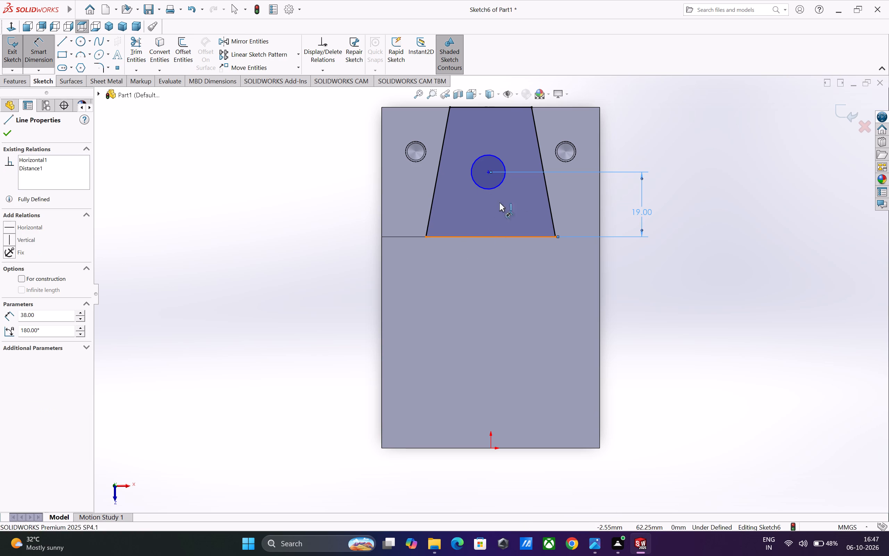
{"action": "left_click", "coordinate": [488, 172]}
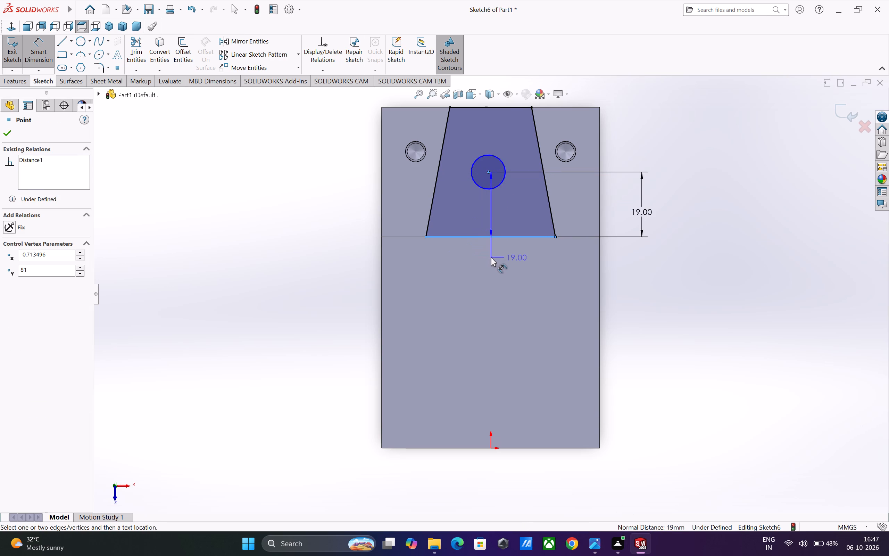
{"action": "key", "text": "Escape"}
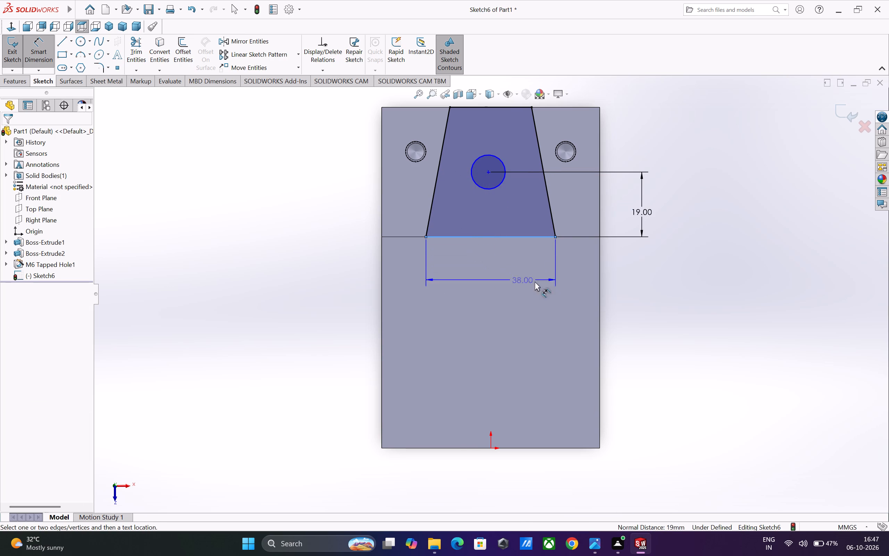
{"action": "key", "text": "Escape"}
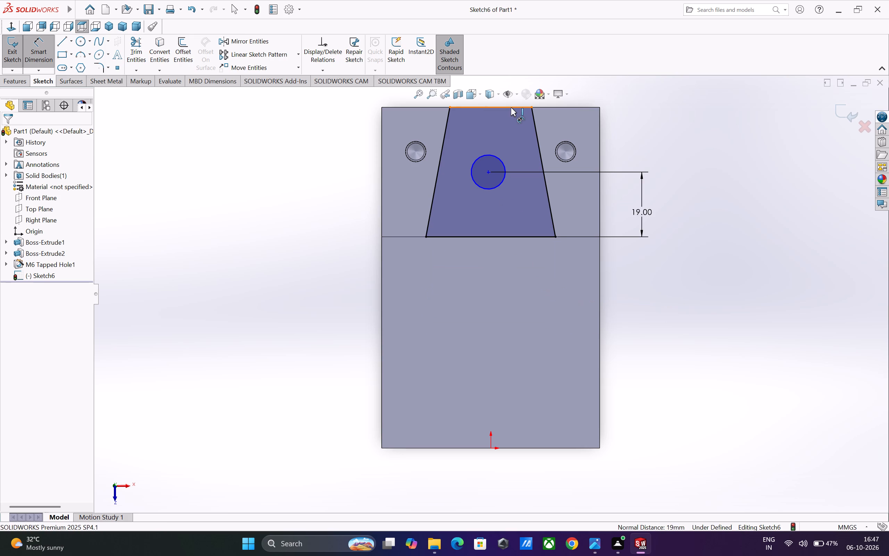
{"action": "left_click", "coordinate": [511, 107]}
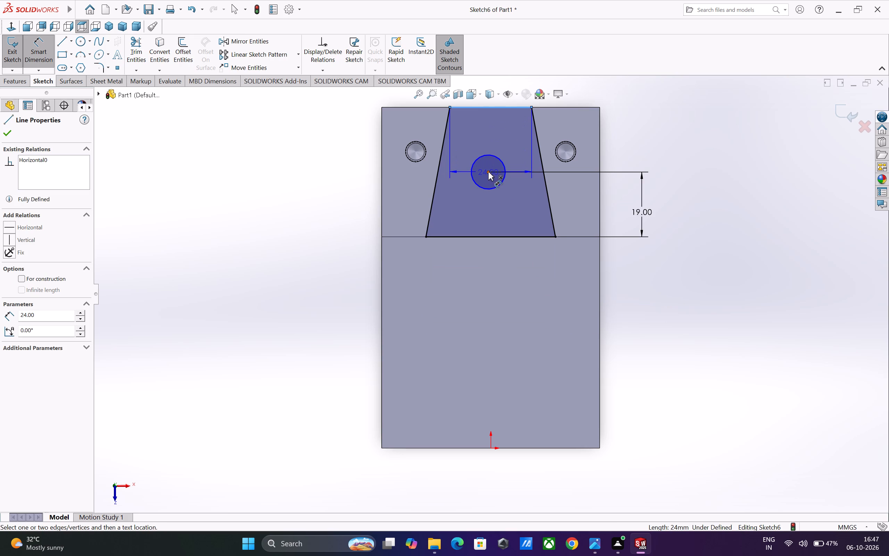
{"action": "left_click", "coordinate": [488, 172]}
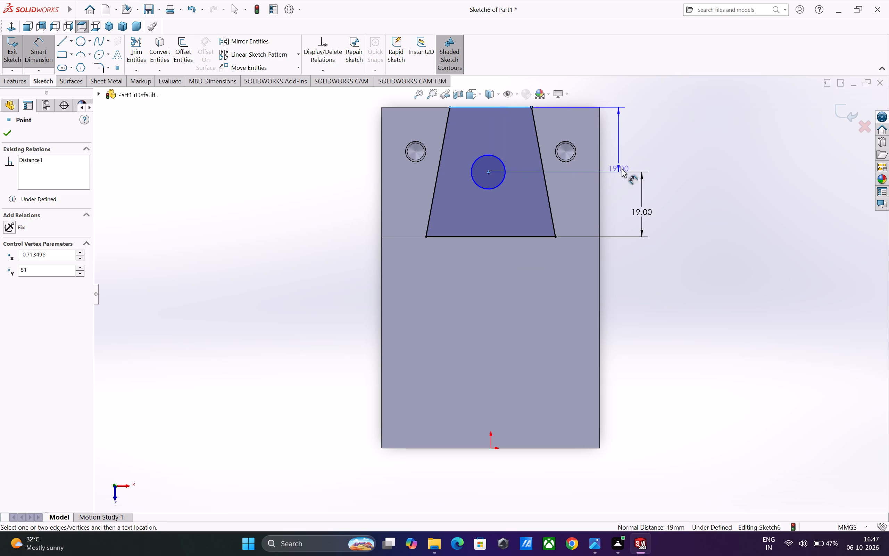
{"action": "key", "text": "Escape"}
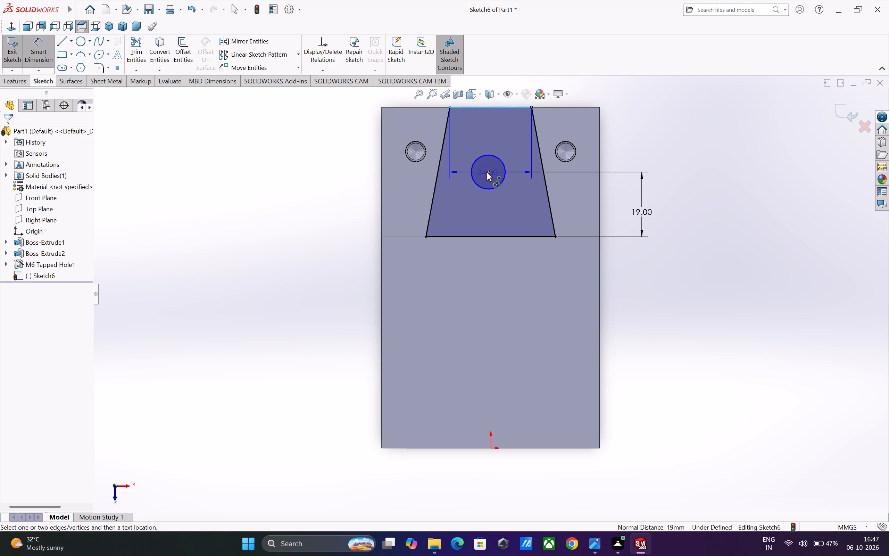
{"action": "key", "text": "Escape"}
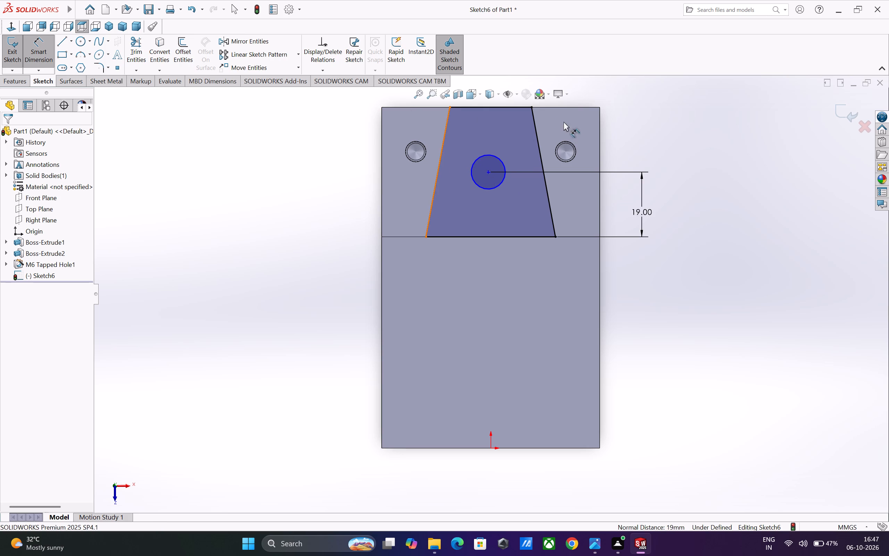
Dimension the circle's centre 12 mm horizontally from the trapezoid's back right corner.
{"action": "left_click", "coordinate": [532, 106]}
{"action": "left_click", "coordinate": [487, 172]}
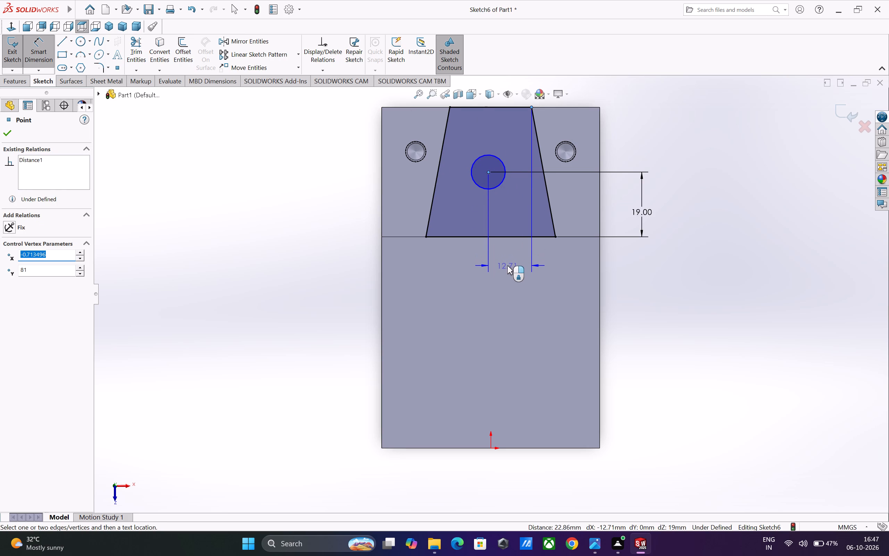
{"action": "left_click", "coordinate": [508, 266]}
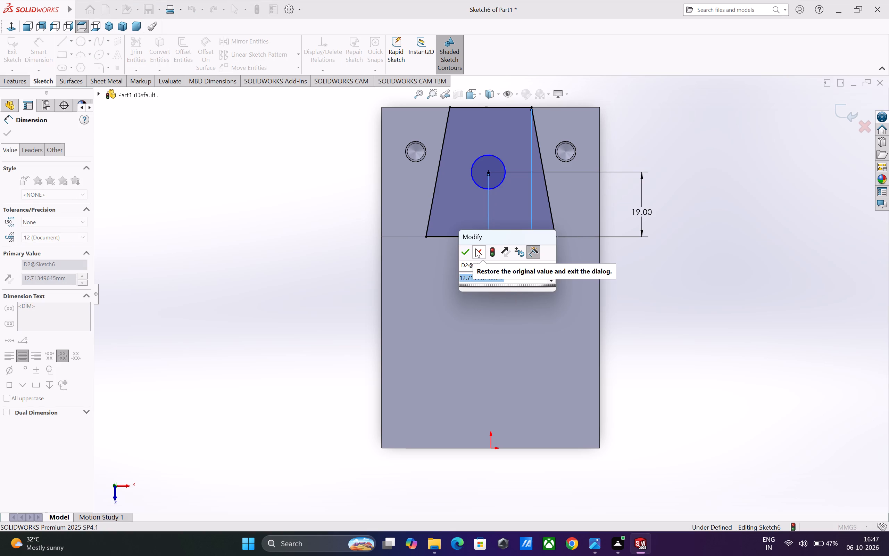
{"action": "type", "text": "12"}
{"action": "key", "text": "Return"}
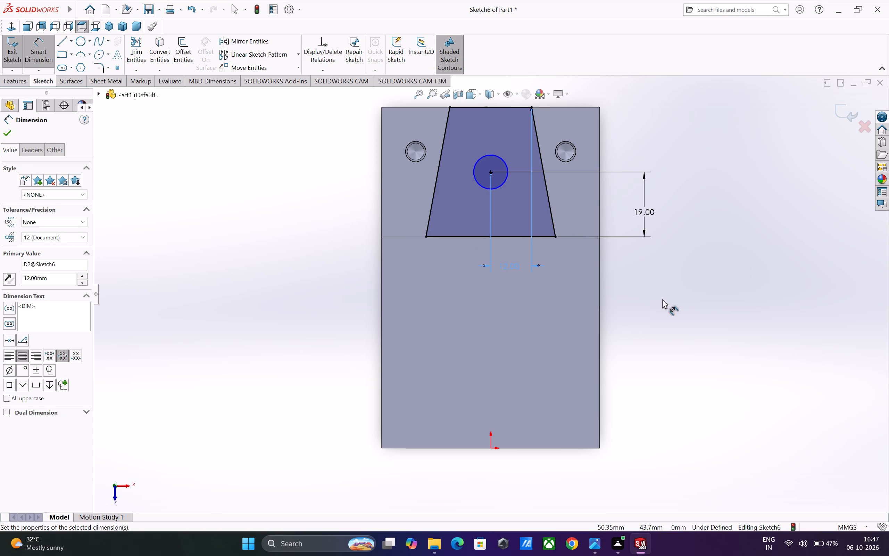
{"action": "left_click", "coordinate": [662, 299]}
Add a driven dimension for the length of the trapezoid's back edge.
{"action": "left_click", "coordinate": [496, 108]}
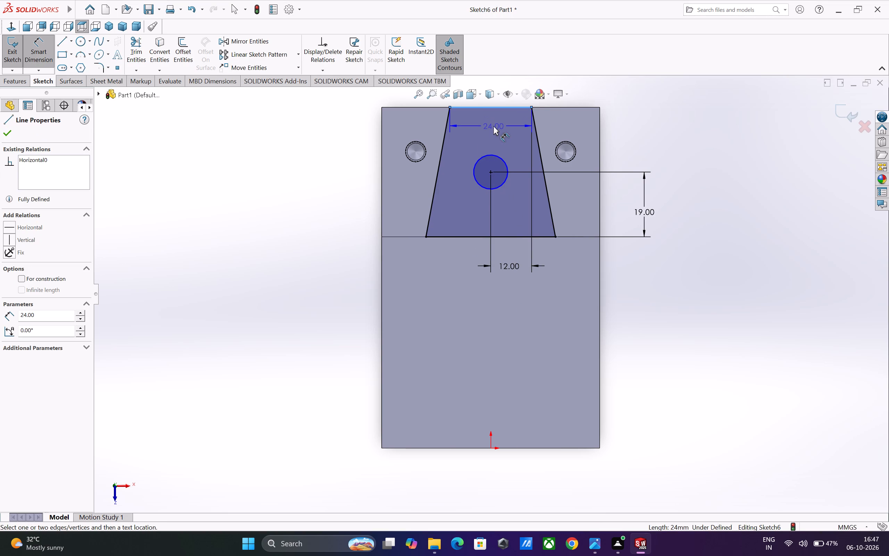
{"action": "left_click", "coordinate": [493, 126]}
{"action": "key", "text": "Escape"}
{"action": "key", "text": "Escape"}
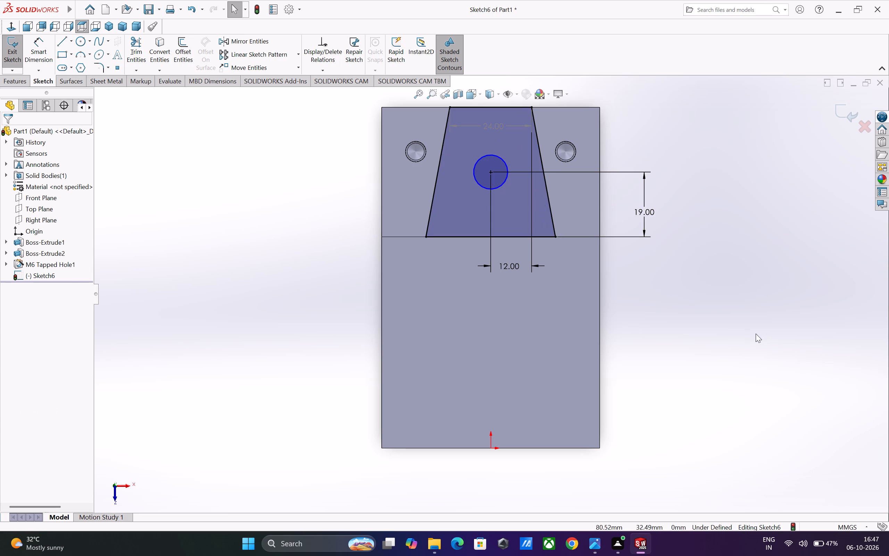
{"action": "left_click", "coordinate": [494, 124]}
{"action": "key", "text": "Escape"}
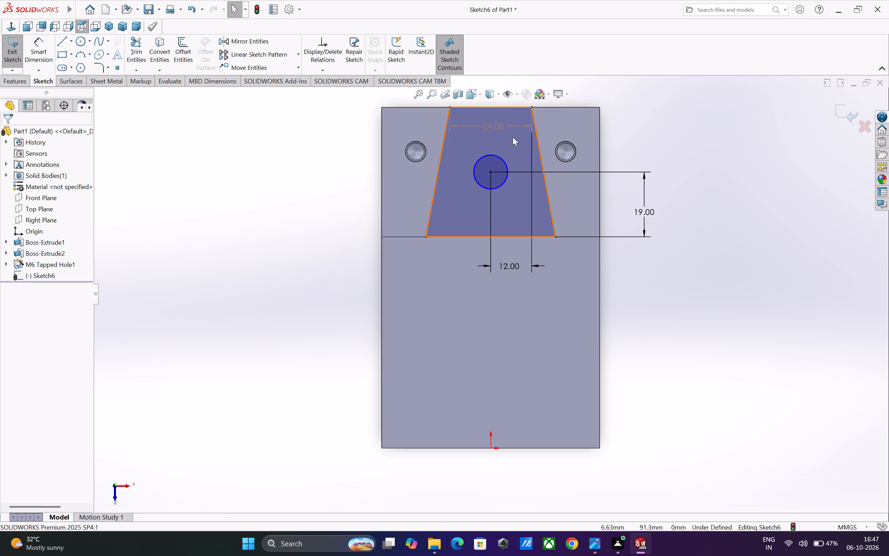
Delete the driven dimension on the trapezoid's back edge.
{"action": "left_click", "coordinate": [493, 126]}
{"action": "key", "text": "Delete"}
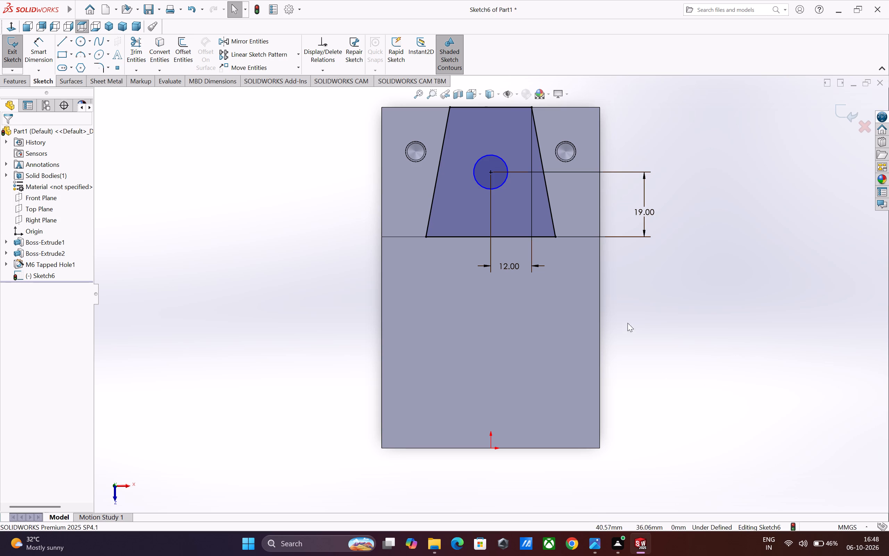
Extrude the trapezoid-and-circle sketch as a blind boss 12 mm high, merged with the existing body.
{"action": "left_click", "coordinate": [6, 79]}
{"action": "left_click", "coordinate": [18, 41]}
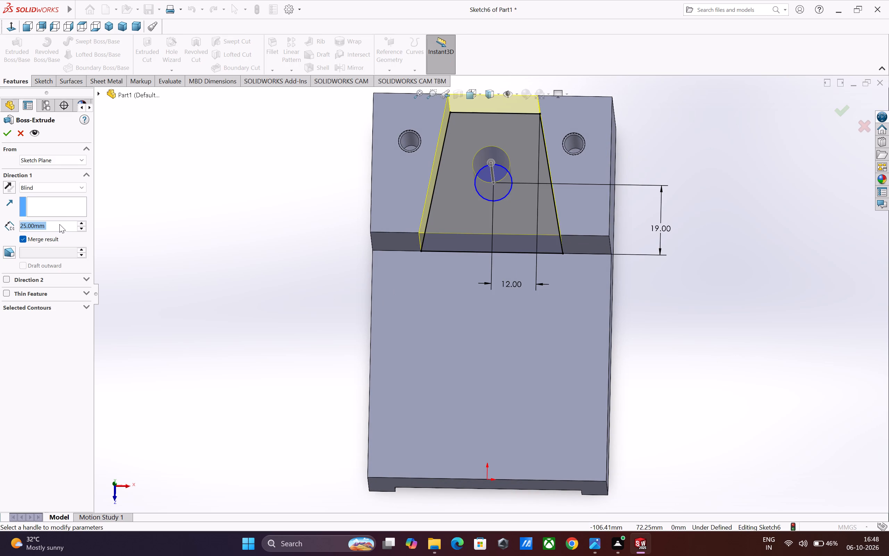
{"action": "double_click", "coordinate": [59, 224]}
{"action": "type", "text": "12"}
{"action": "key", "text": "Return"}
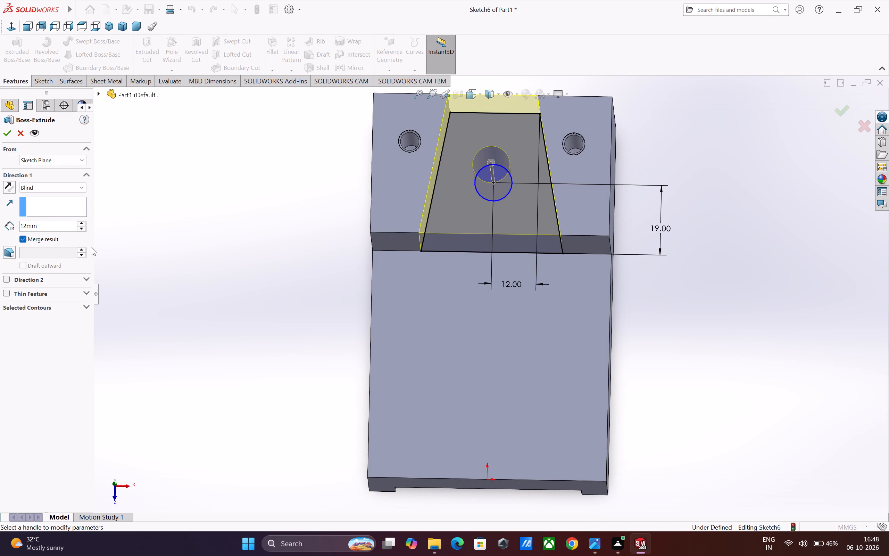
{"action": "left_click", "coordinate": [225, 269]}
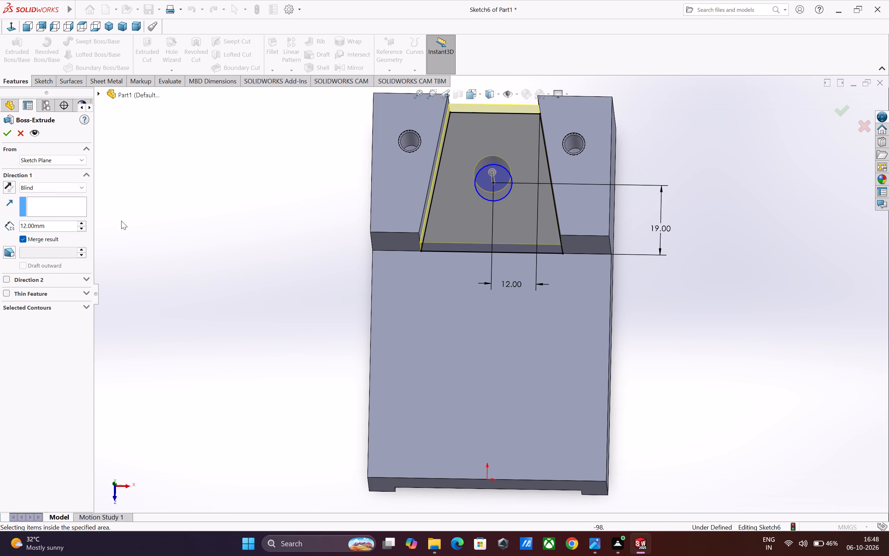
{"action": "middle_click_drag", "start_coordinate": [360, 331], "coordinate": [371, 269]}
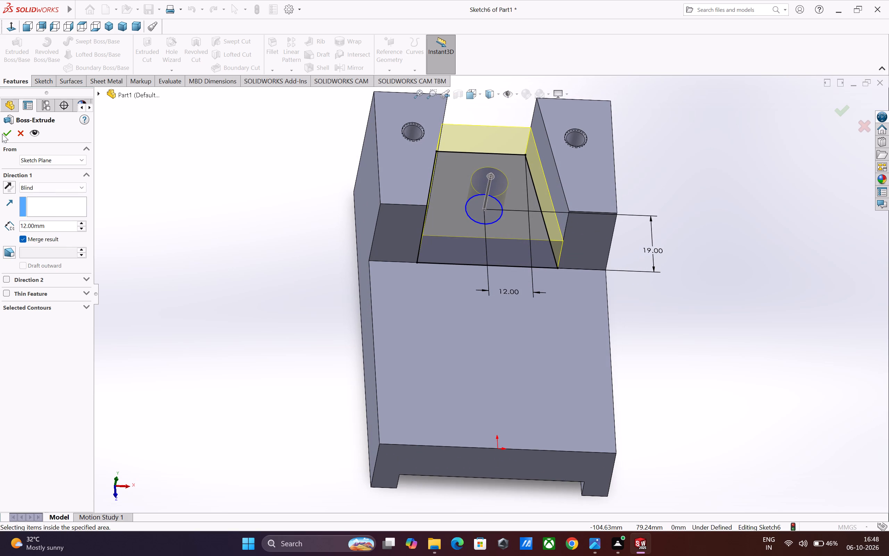
{"action": "left_click", "coordinate": [6, 131]}
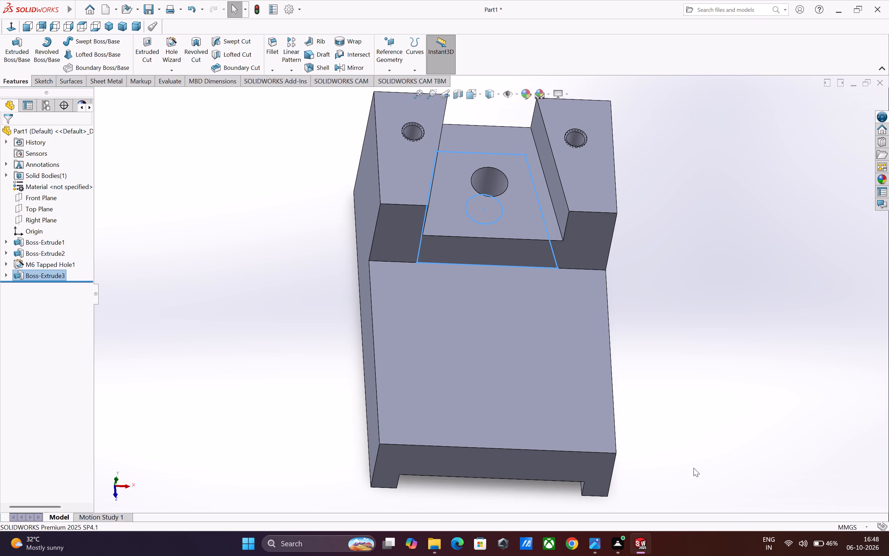
On the base's upper face, sketch a front-to-back centerpoint straight slot in line with the origin, about 18.75 mm between centres and 6.5 mm wide.
{"action": "left_click", "coordinate": [526, 353]}
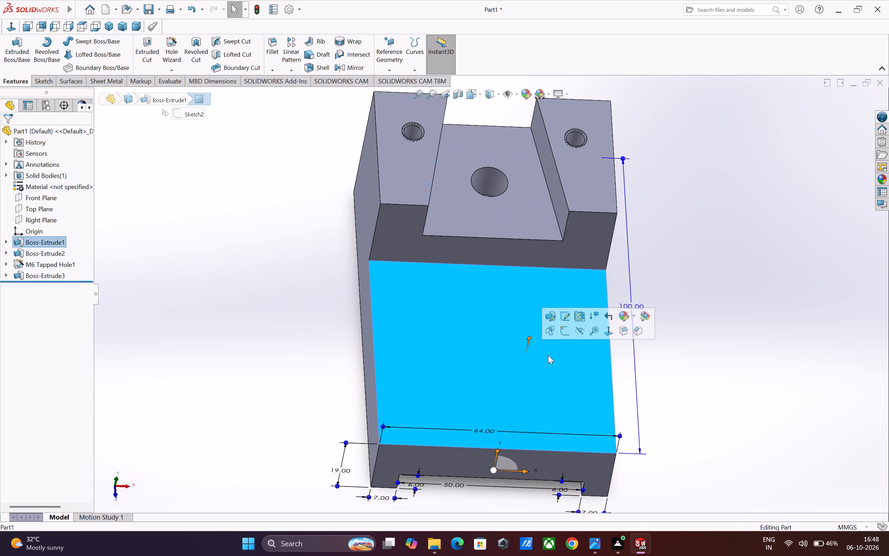
{"action": "left_click", "coordinate": [566, 332]}
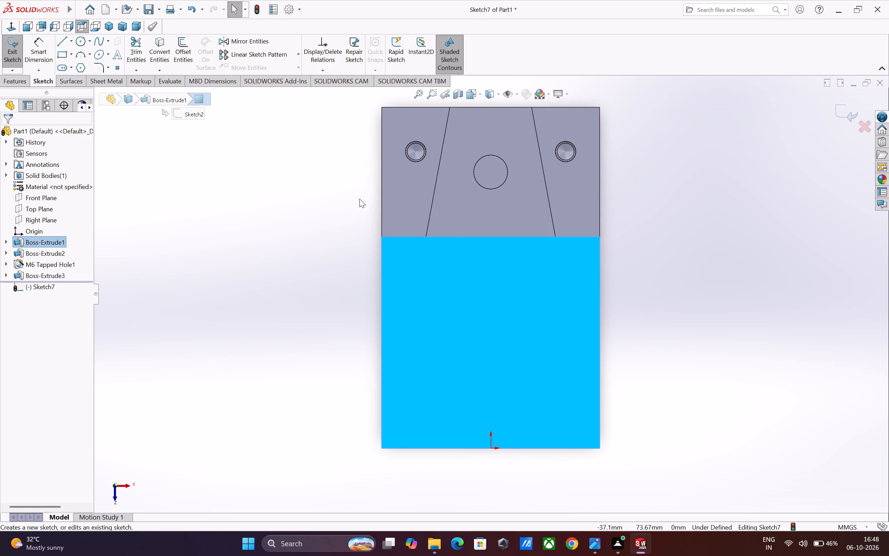
{"action": "left_click", "coordinate": [69, 68]}
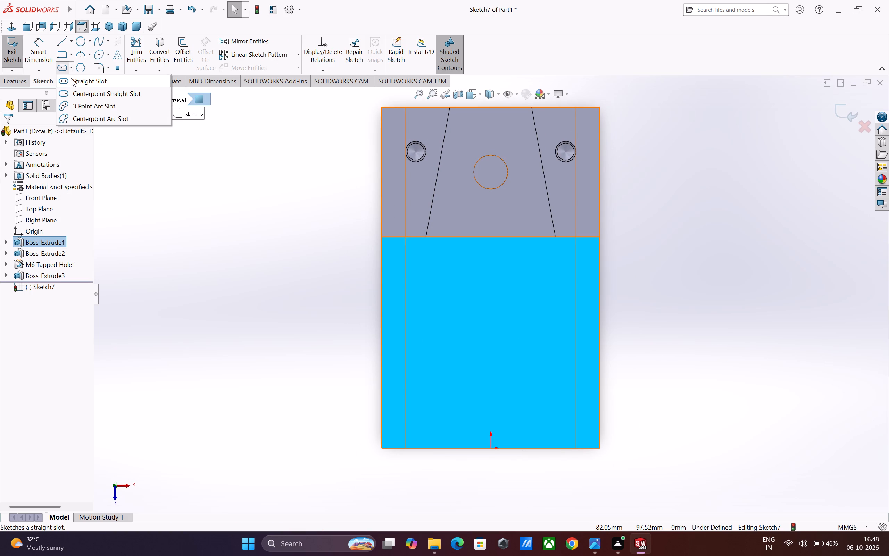
{"action": "left_click", "coordinate": [97, 93]}
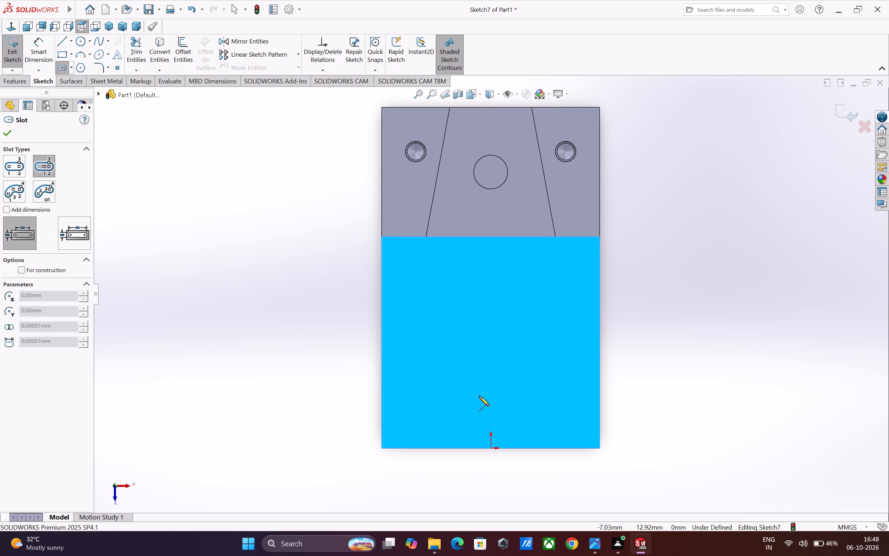
{"action": "left_click", "coordinate": [490, 336]}
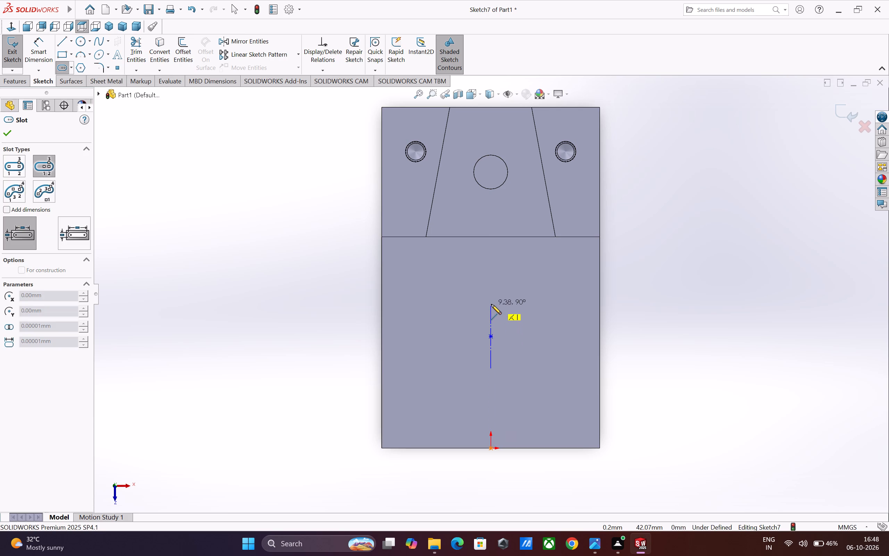
{"action": "left_click", "coordinate": [491, 304]}
{"action": "left_click", "coordinate": [502, 304]}
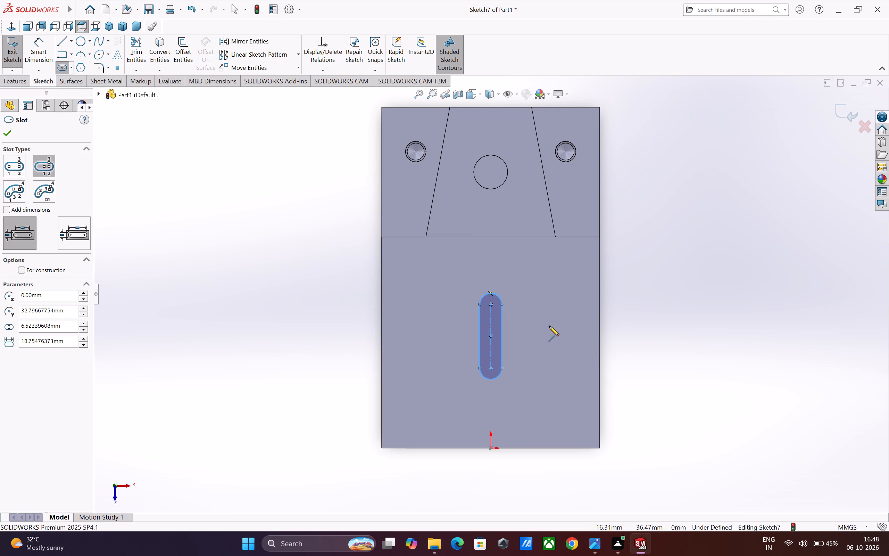
{"action": "left_click", "coordinate": [650, 366]}
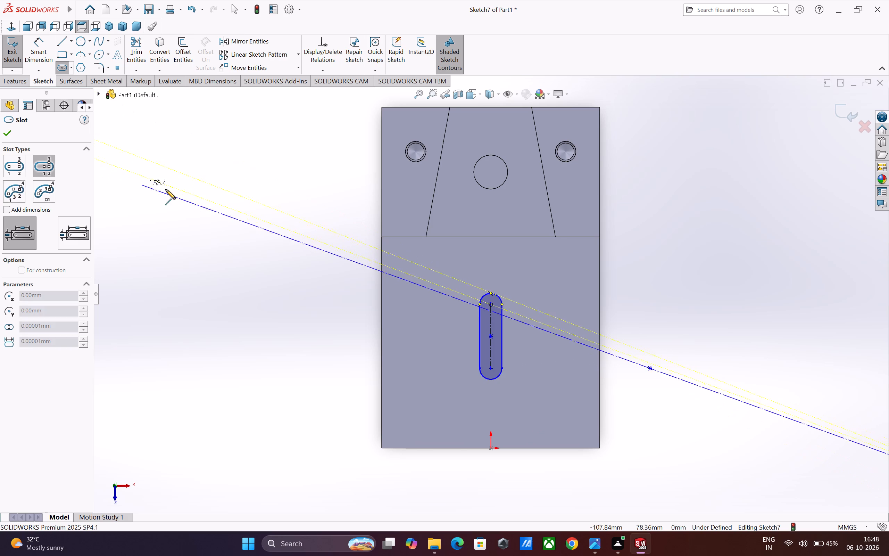
{"action": "key", "text": "Escape"}
Dimension the radius of the slot's back end arc as 18 mm.
{"action": "left_click", "coordinate": [38, 49]}
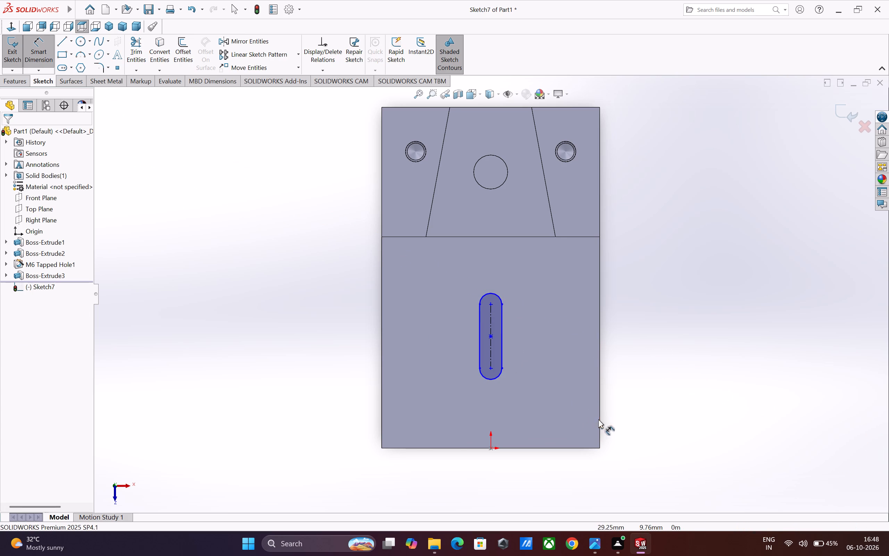
{"action": "left_click", "coordinate": [498, 294]}
{"action": "left_click", "coordinate": [538, 295]}
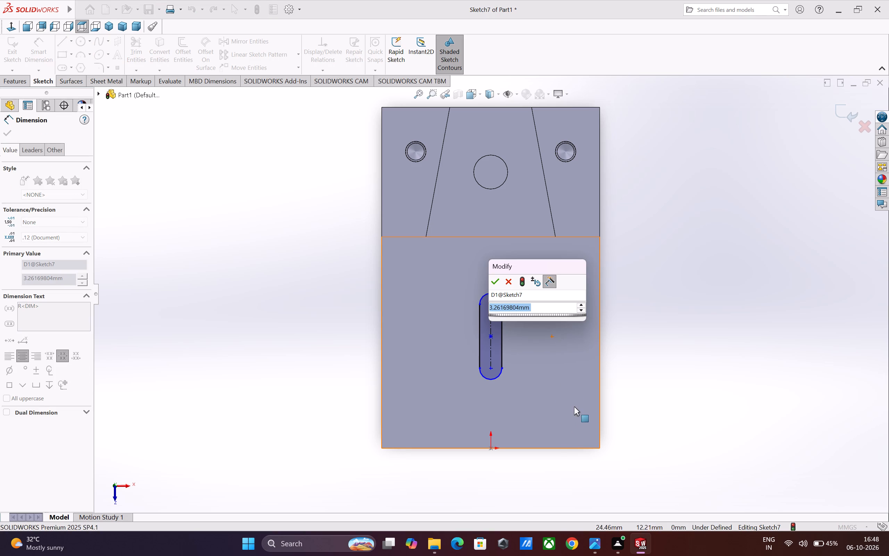
{"action": "key", "text": "1"}
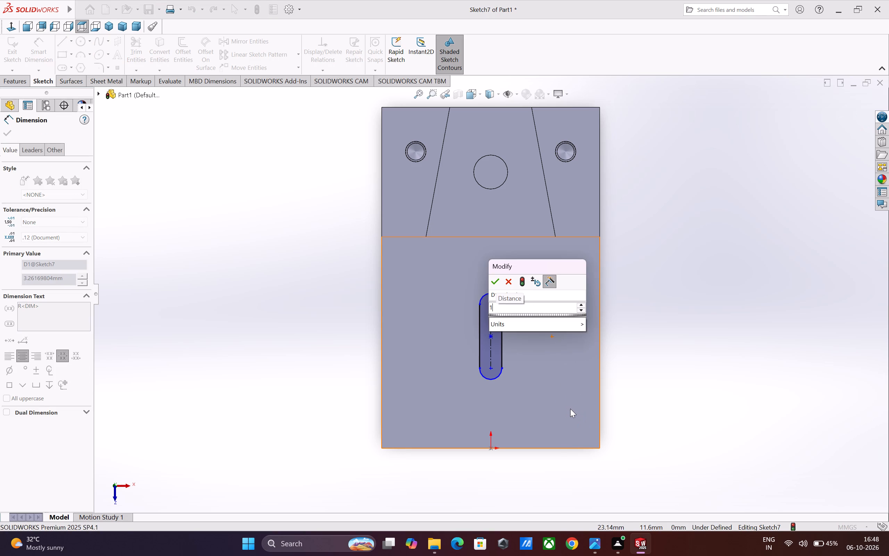
{"action": "key", "text": "8"}
{"action": "key", "text": "Return"}
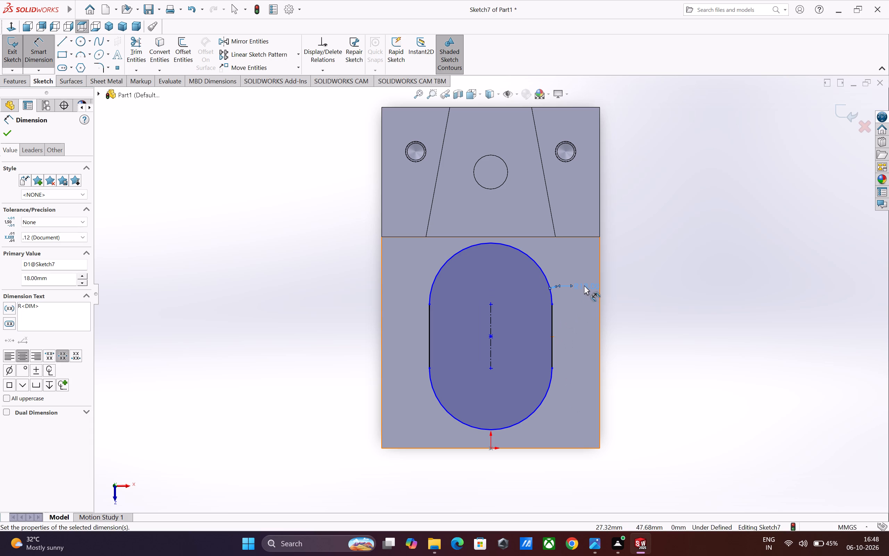
Set the slot's end arc radius to 9 mm.
{"action": "double_click", "coordinate": [584, 285]}
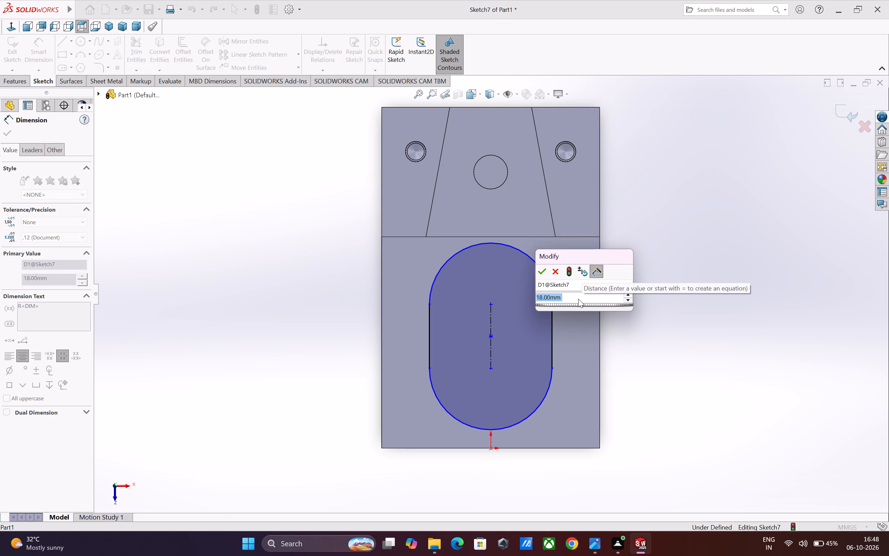
{"action": "key", "text": "9"}
{"action": "key", "text": "Return"}
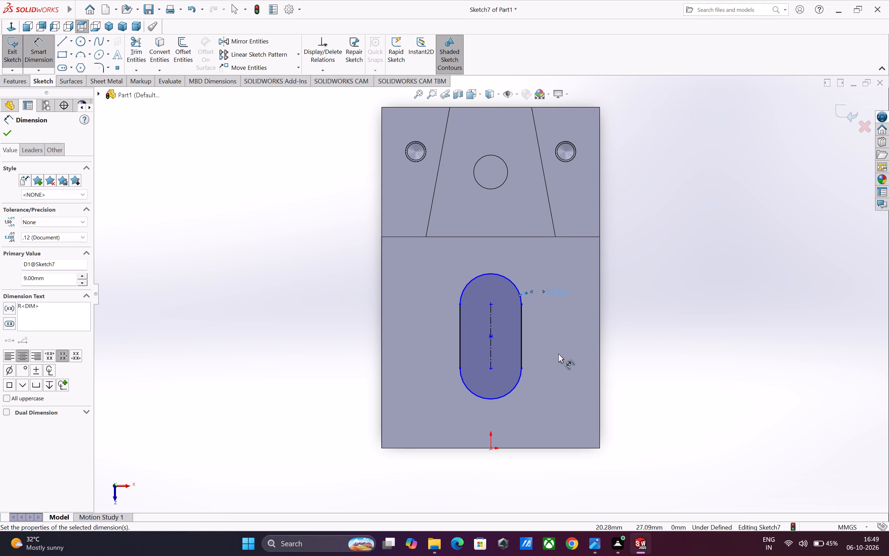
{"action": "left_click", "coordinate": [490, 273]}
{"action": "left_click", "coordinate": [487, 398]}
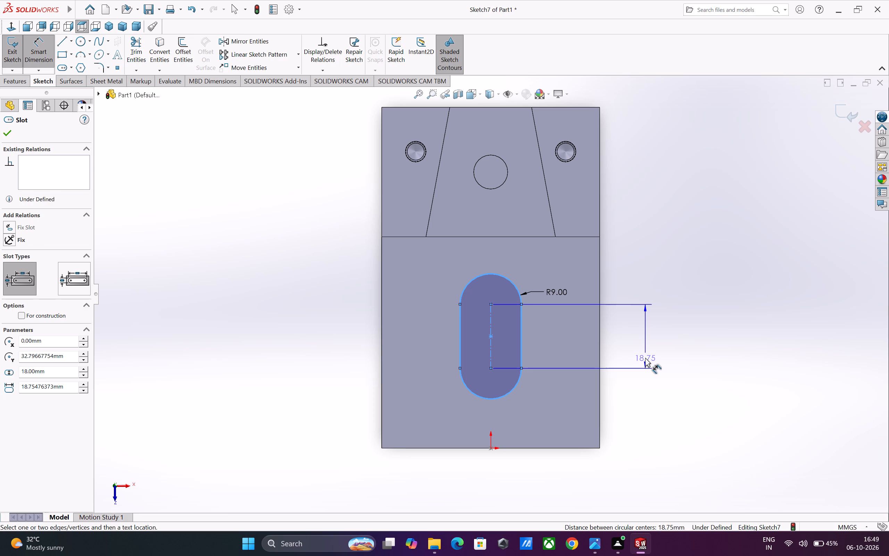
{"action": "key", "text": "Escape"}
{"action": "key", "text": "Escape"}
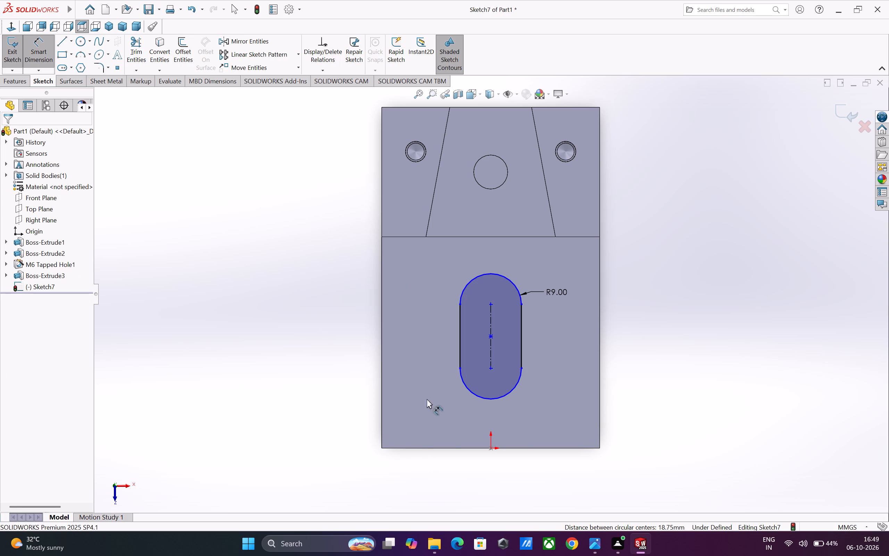
Add a driven dimension for the slot's width between its two straight sides.
{"action": "left_click", "coordinate": [522, 337]}
{"action": "left_click", "coordinate": [460, 335]}
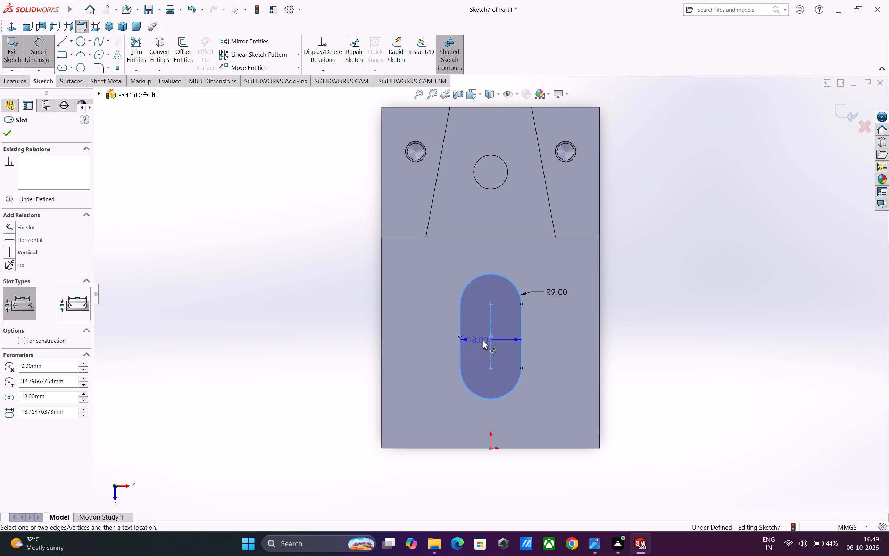
{"action": "left_click", "coordinate": [494, 342]}
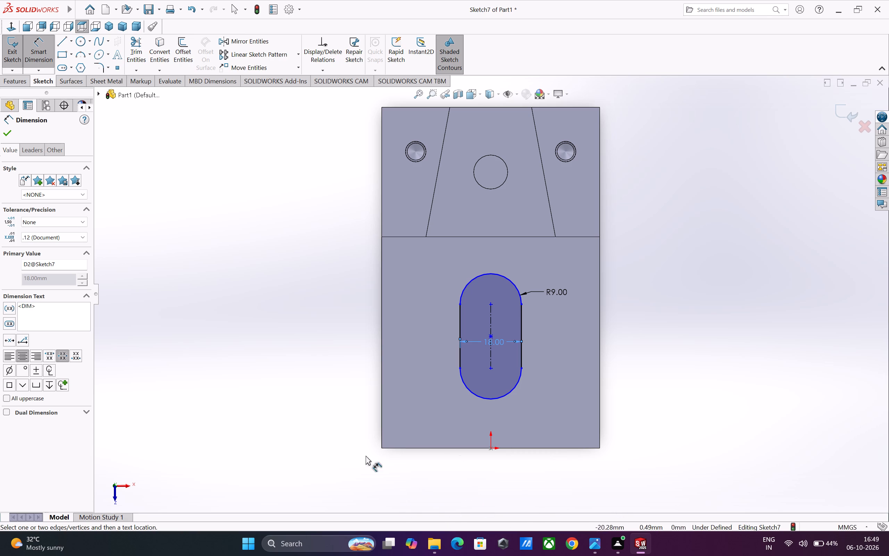
Dimension the slot's centreline length as 20 mm.
{"action": "left_click", "coordinate": [489, 322]}
{"action": "left_click", "coordinate": [544, 331]}
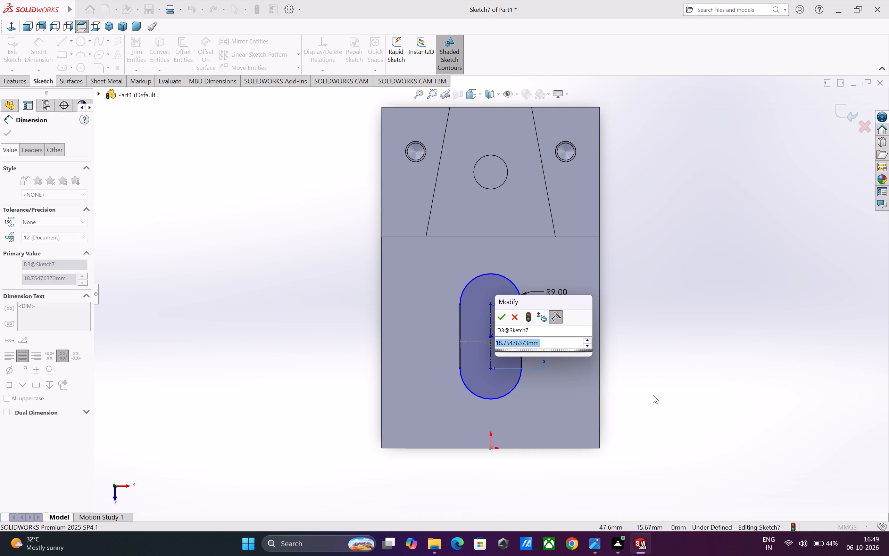
{"action": "key", "text": "2"}
{"action": "key", "text": "0"}
{"action": "key", "text": "Return"}
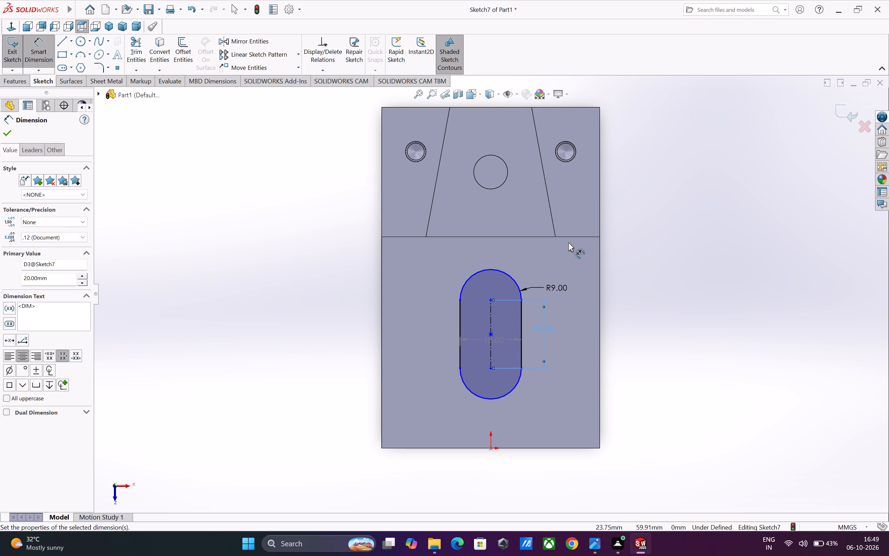
Dimension the gap between the raised trapezoid's front edge and the slot's back end arc as 13 mm.
{"action": "left_click", "coordinate": [526, 236]}
{"action": "left_click", "coordinate": [492, 269]}
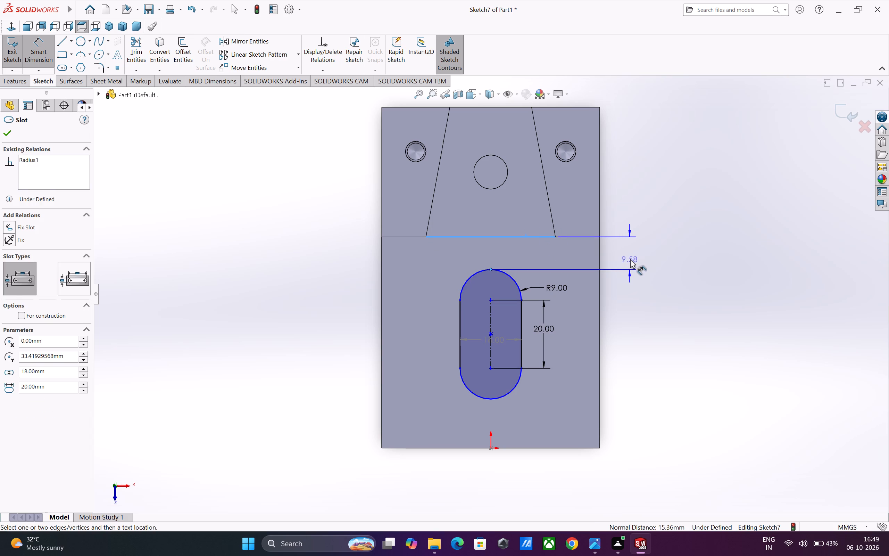
{"action": "left_click", "coordinate": [631, 259]}
{"action": "key", "text": "1"}
{"action": "key", "text": "3"}
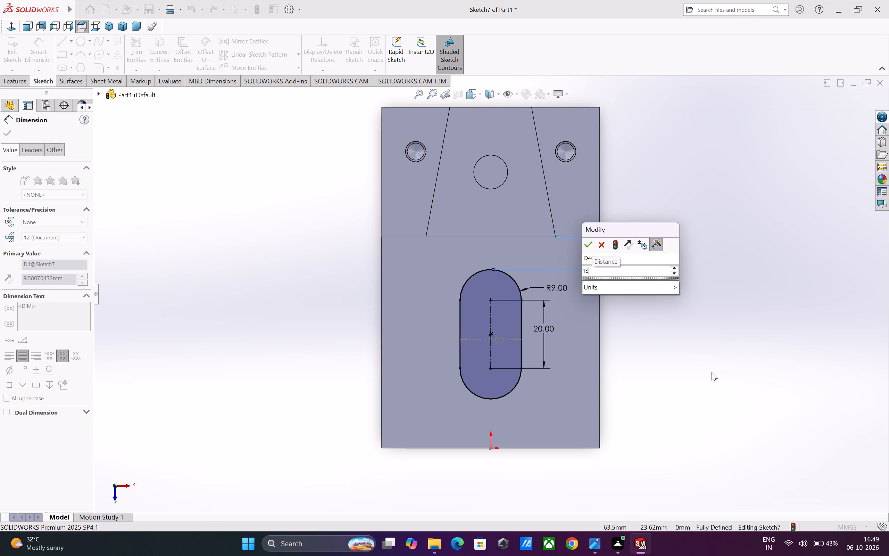
{"action": "key", "text": "Return"}
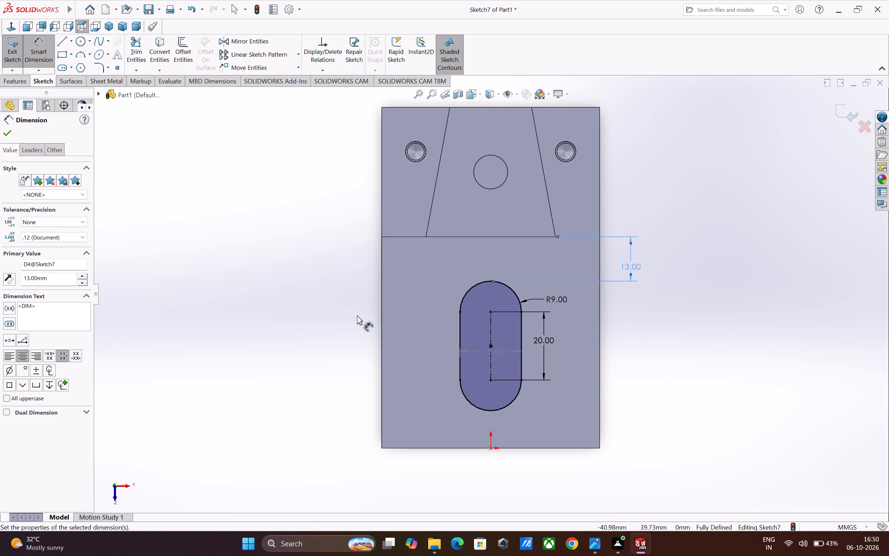
{"action": "left_click", "coordinate": [6, 134]}
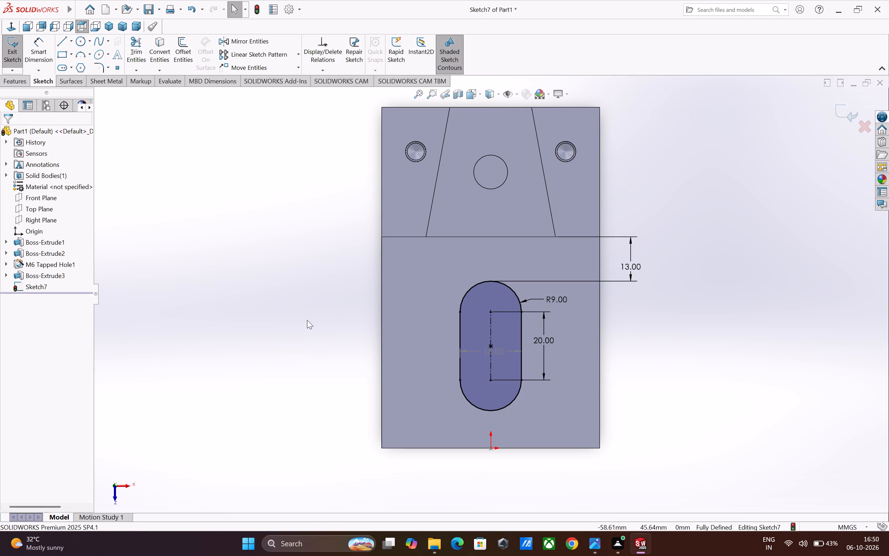
Cut the slot profile through the base with an Extruded Cut set to Through All.
{"action": "left_click", "coordinate": [13, 84]}
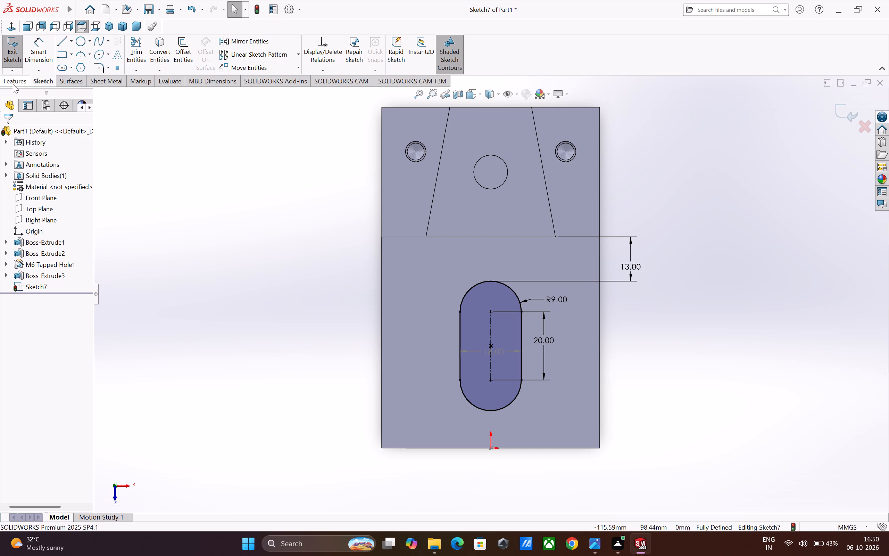
{"action": "left_click", "coordinate": [147, 56]}
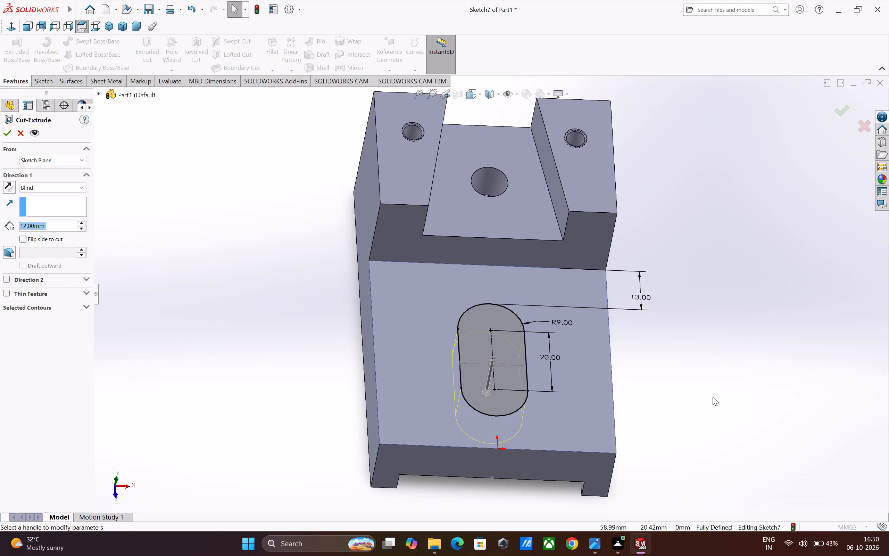
{"action": "middle_click_drag", "start_coordinate": [699, 408], "coordinate": [681, 370]}
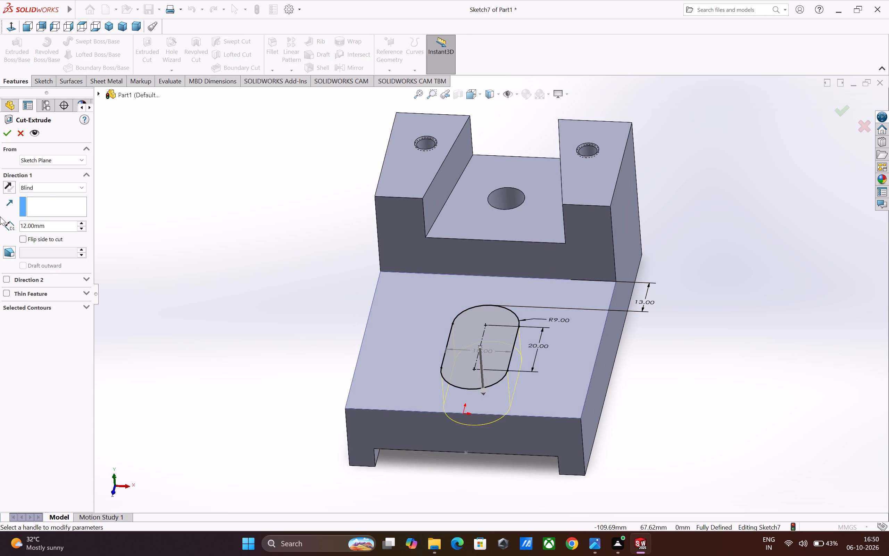
{"action": "left_click", "coordinate": [50, 184]}
{"action": "left_click", "coordinate": [55, 206]}
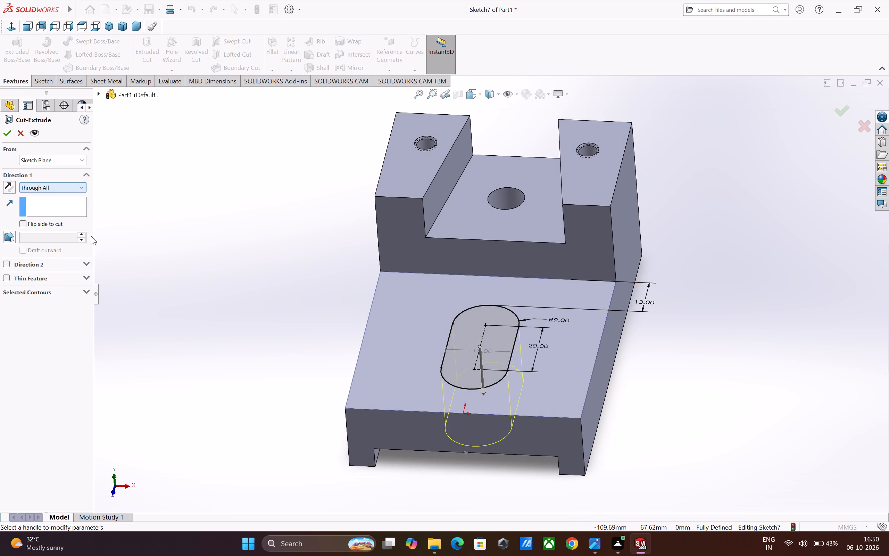
{"action": "middle_click_drag", "start_coordinate": [702, 430], "coordinate": [693, 383]}
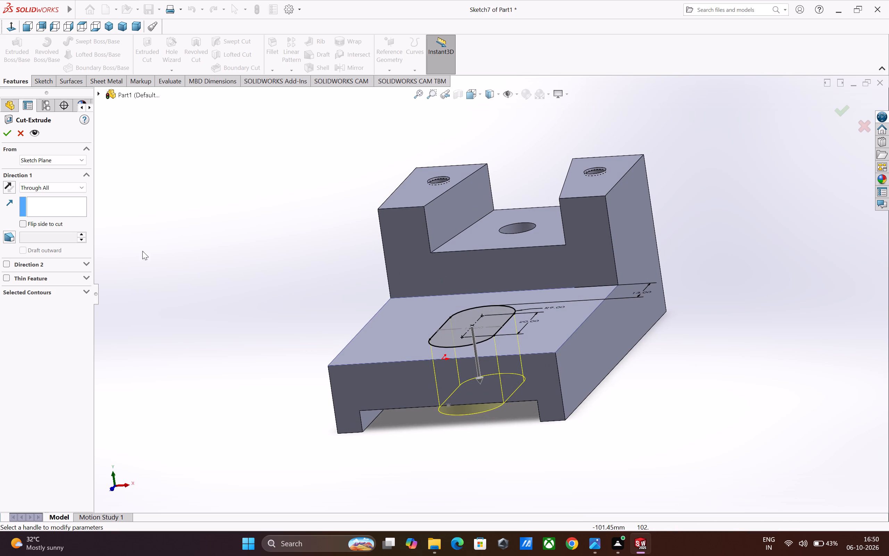
{"action": "left_click", "coordinate": [5, 132]}
{"action": "left_click", "coordinate": [292, 320]}
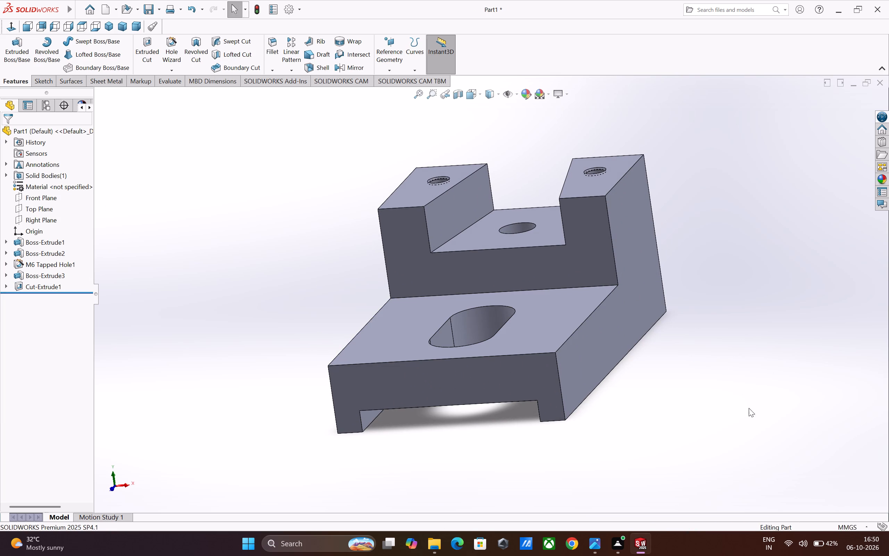
Start saving the part and choose the Fuji folder on the Desktop as its location.
{"action": "middle_click_drag", "start_coordinate": [724, 395], "coordinate": [725, 401]}
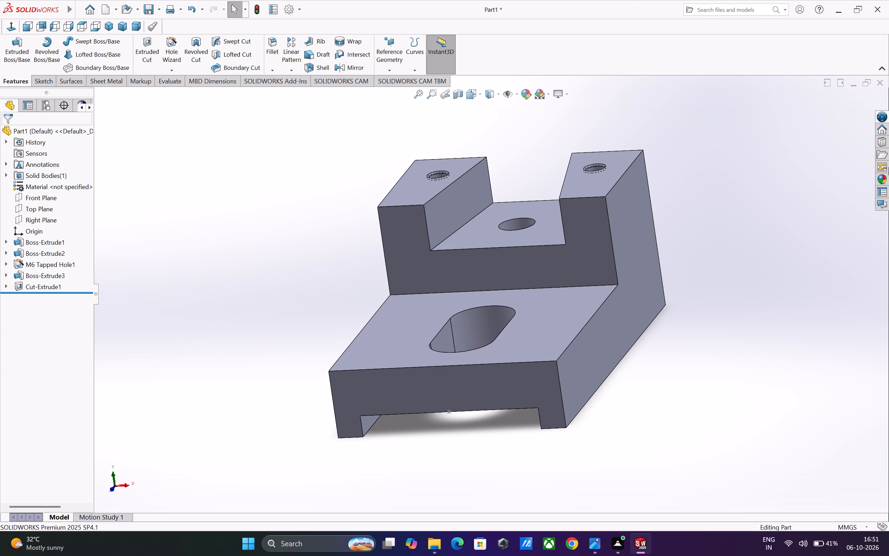
{"action": "key", "text": "ctrl+s"}
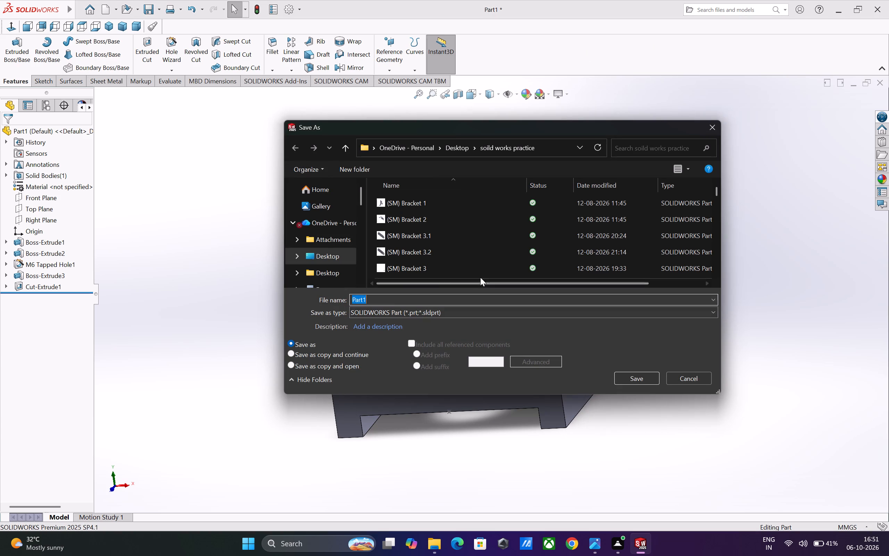
{"action": "scroll", "coordinate": [328, 239], "scroll_direction": "down", "scroll_amount": 1}
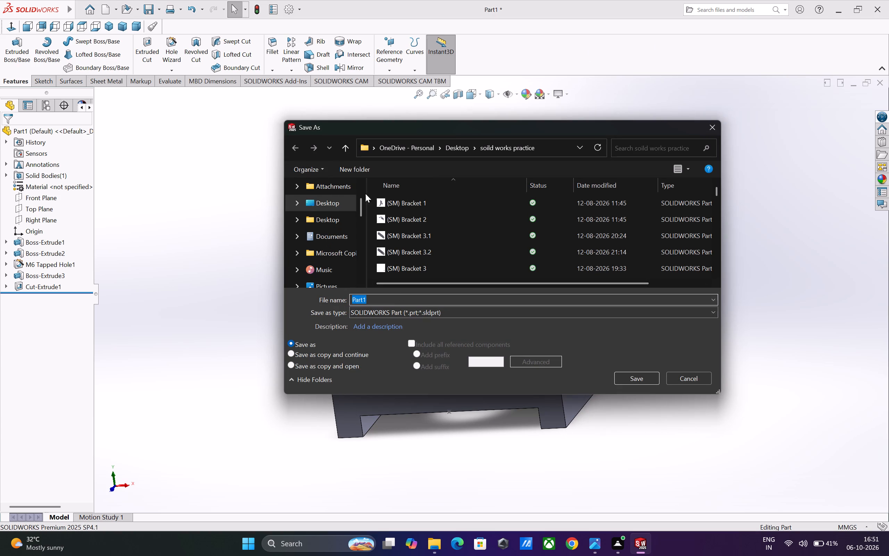
{"action": "left_click", "coordinate": [324, 203]}
{"action": "scroll", "coordinate": [441, 251], "scroll_direction": "down", "scroll_amount": 3}
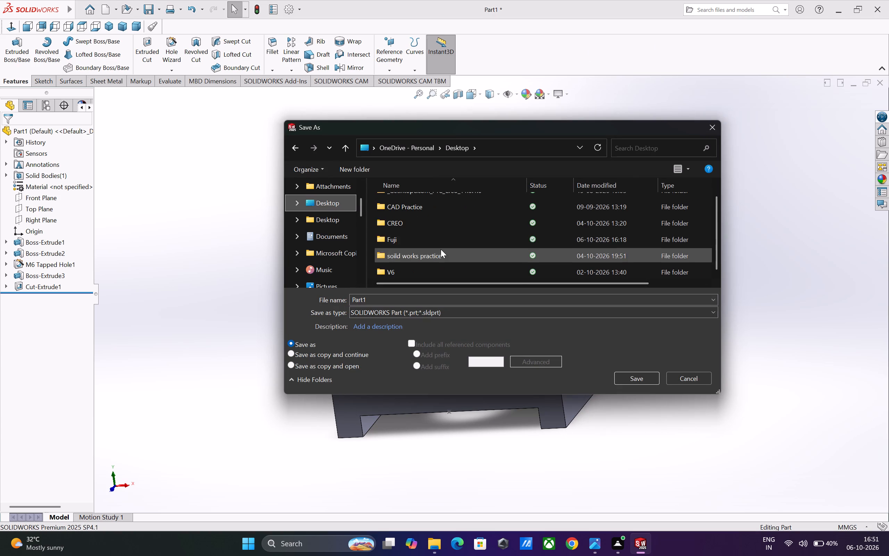
{"action": "left_click", "coordinate": [413, 237]}
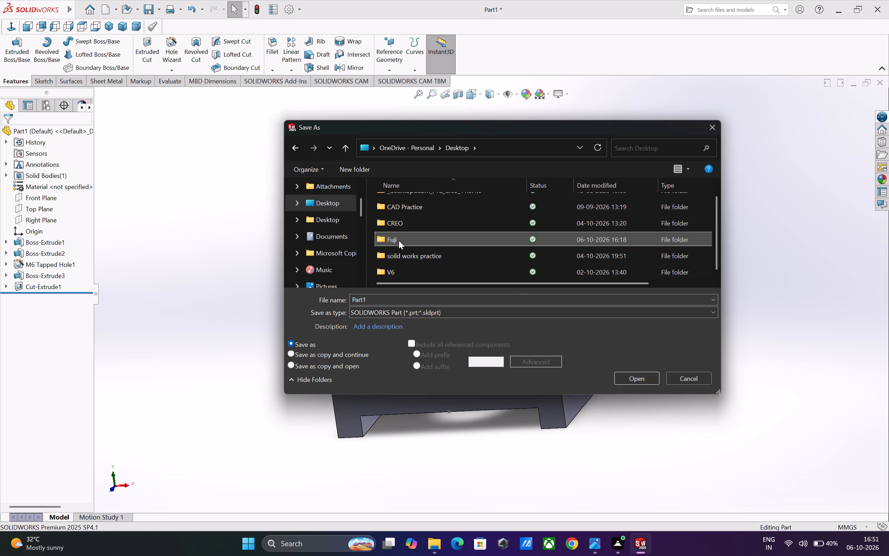
{"action": "double_click", "coordinate": [403, 240]}
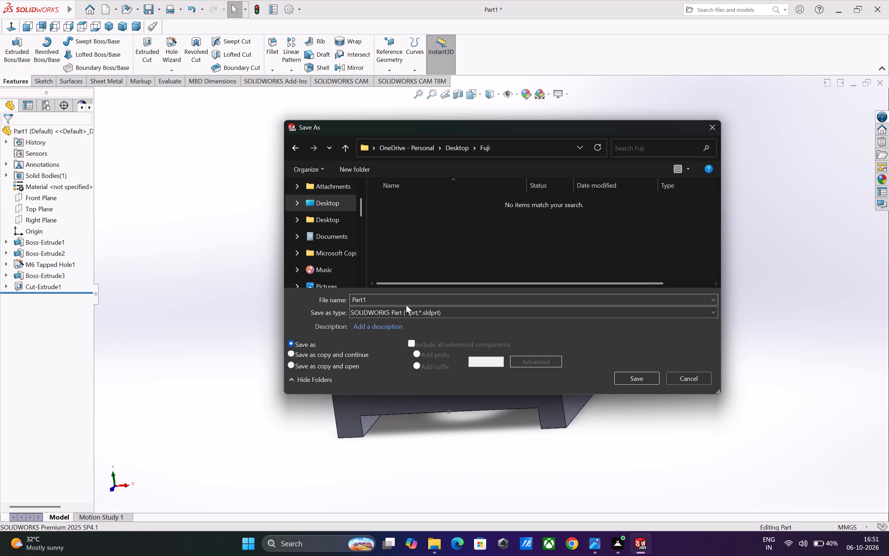
Try to save the part under the file name "v-block sliding guide fixture/adjustable v-block base".
{"action": "left_click", "coordinate": [398, 299]}
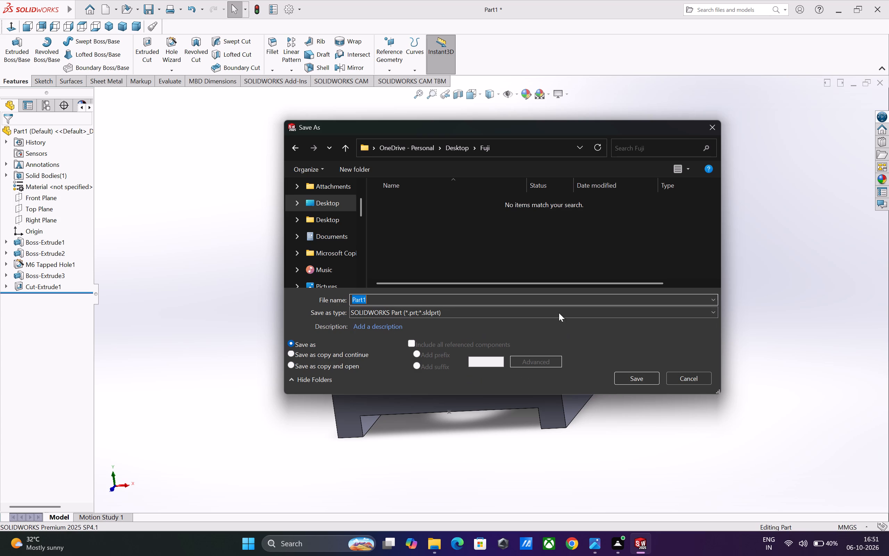
{"action": "key", "text": "BackSpace"}
{"action": "key", "text": "v"}
{"action": "key", "text": "shift+underscore"}
{"action": "key", "text": "BackSpace"}
{"action": "key", "text": "minus"}
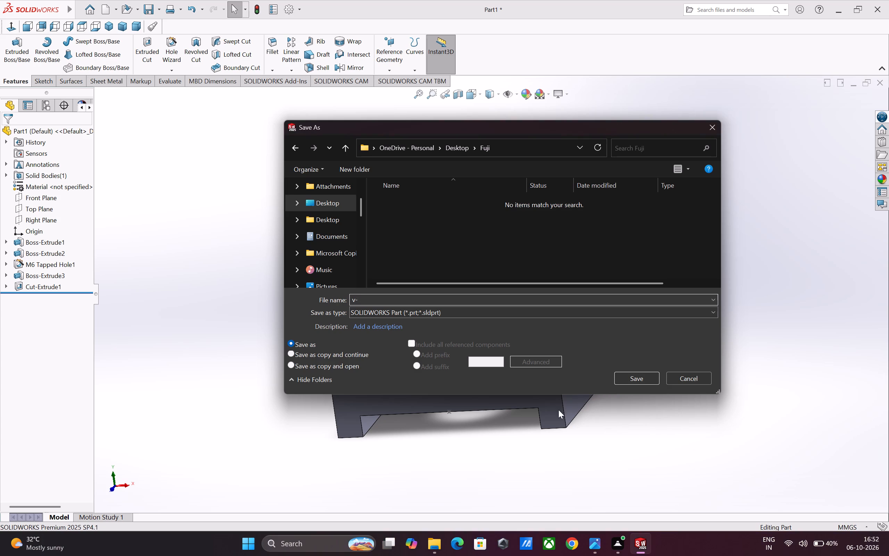
{"action": "key", "text": "b"}
{"action": "key", "text": "l"}
{"action": "key", "text": "o"}
{"action": "key", "text": "c"}
{"action": "key", "text": "k"}
{"action": "key", "text": "space"}
{"action": "key", "text": "s"}
{"action": "key", "text": "l"}
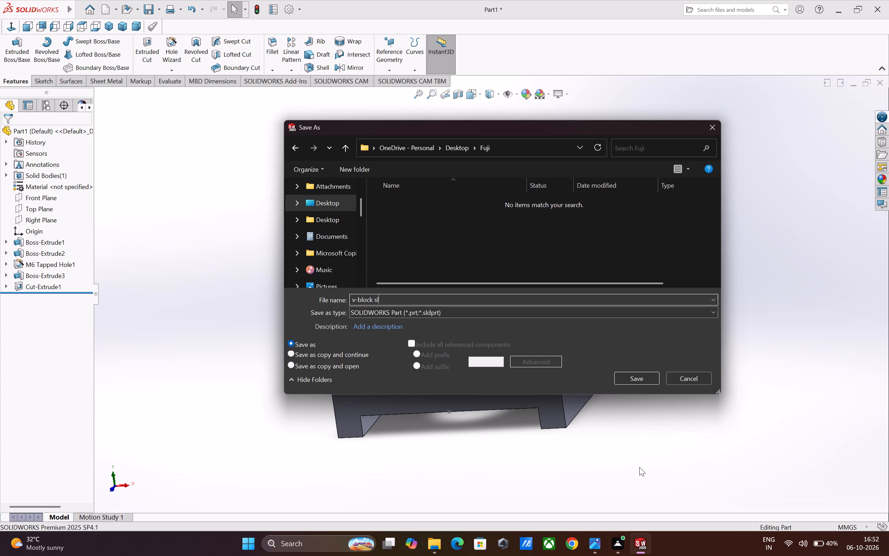
{"action": "key", "text": "i"}
{"action": "key", "text": "d"}
{"action": "key", "text": "i"}
{"action": "key", "text": "n"}
{"action": "key", "text": "g"}
{"action": "key", "text": "space"}
{"action": "key", "text": "g"}
{"action": "key", "text": "u"}
{"action": "key", "text": "i"}
{"action": "key", "text": "d"}
{"action": "key", "text": "e"}
{"action": "key", "text": "space"}
{"action": "key", "text": "f"}
{"action": "key", "text": "i"}
{"action": "key", "text": "x"}
{"action": "key", "text": "t"}
{"action": "key", "text": "u"}
{"action": "type", "text": "re"}
{"action": "key", "text": "slash"}
{"action": "key", "text": "a"}
{"action": "key", "text": "d"}
{"action": "key", "text": "j"}
{"action": "key", "text": "u"}
{"action": "key", "text": "s"}
{"action": "key", "text": "t"}
{"action": "key", "text": "a"}
{"action": "type", "text": "bl"}
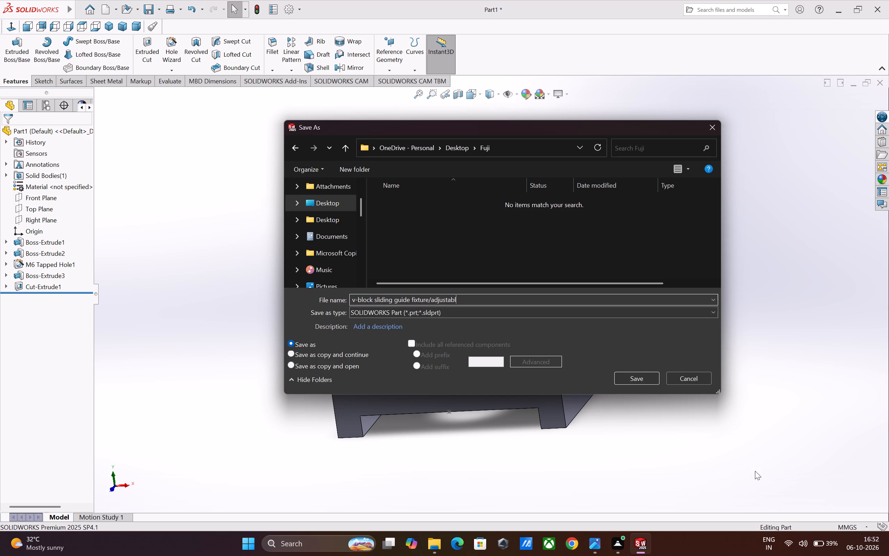
{"action": "key", "text": "e"}
{"action": "key", "text": "space"}
{"action": "key", "text": "v"}
{"action": "key", "text": "minus"}
{"action": "key", "text": "b"}
{"action": "key", "text": "l"}
{"action": "key", "text": "o"}
{"action": "key", "text": "c"}
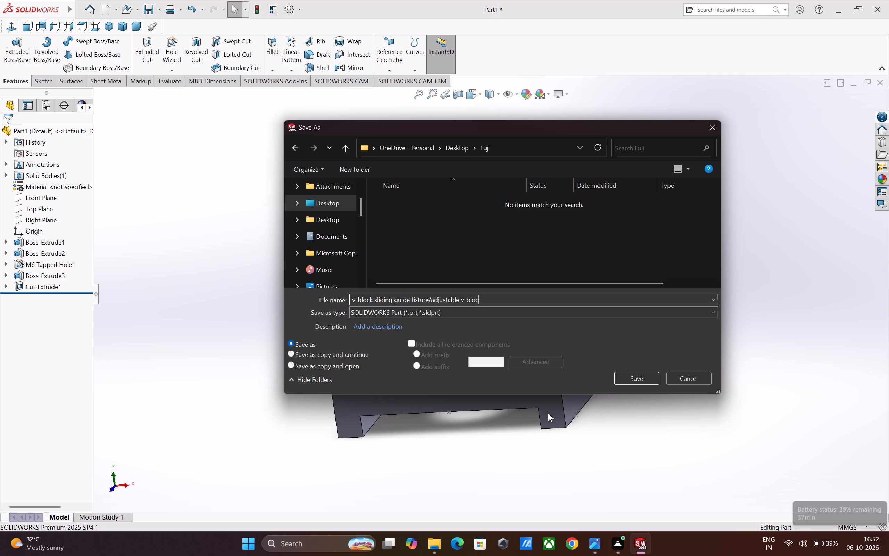
{"action": "key", "text": "k"}
{"action": "key", "text": "space"}
{"action": "key", "text": "b"}
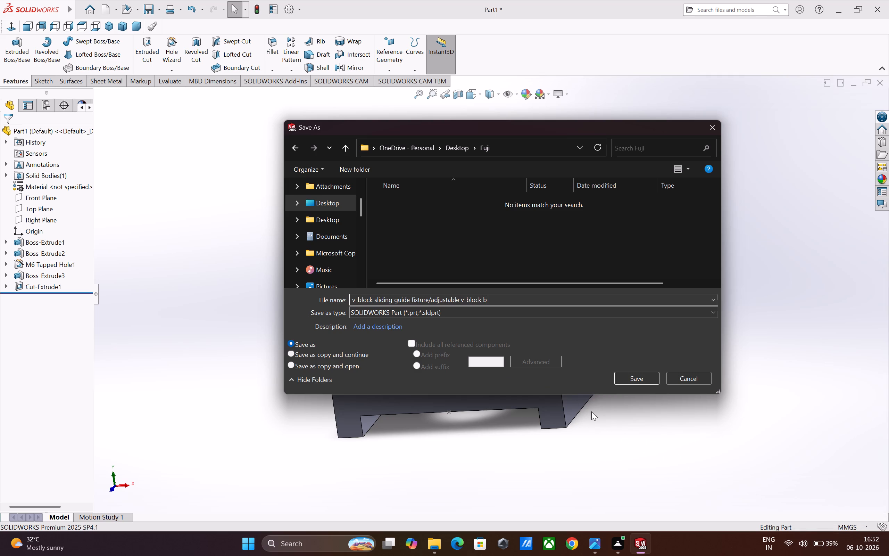
{"action": "key", "text": "a"}
{"action": "key", "text": "s"}
{"action": "key", "text": "e"}
{"action": "key", "text": "space"}
{"action": "left_click", "coordinate": [627, 378]}
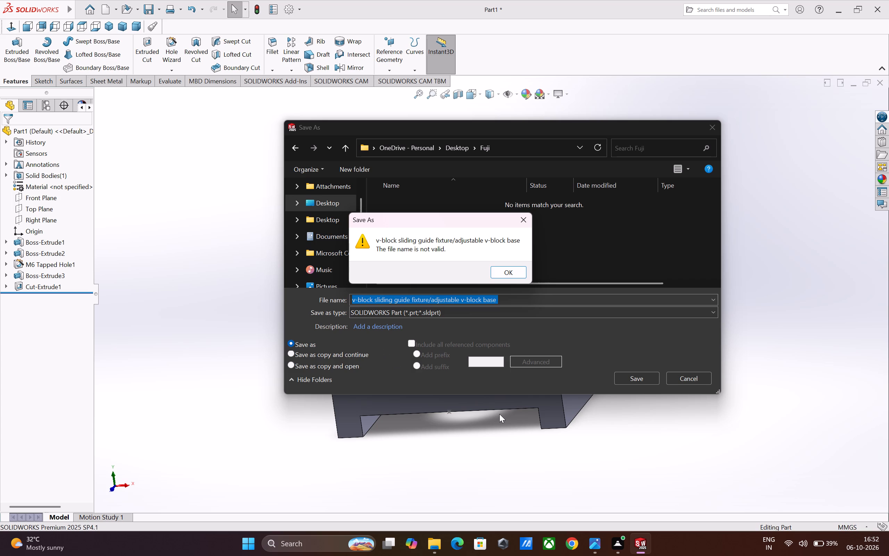
{"action": "left_click", "coordinate": [513, 276]}
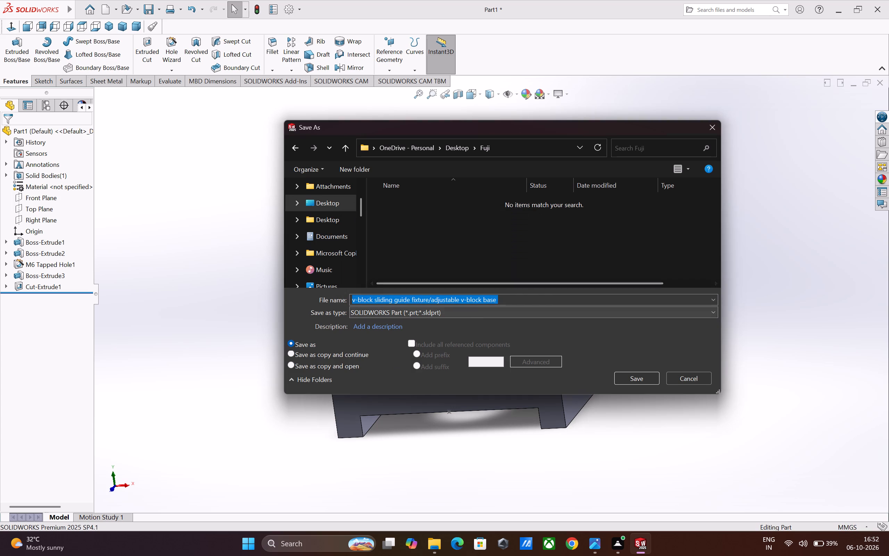
Replace the slash in the file name with a space and save the part as "v-block sliding guide fixture adjustable v-block base".
{"action": "left_click", "coordinate": [466, 300]}
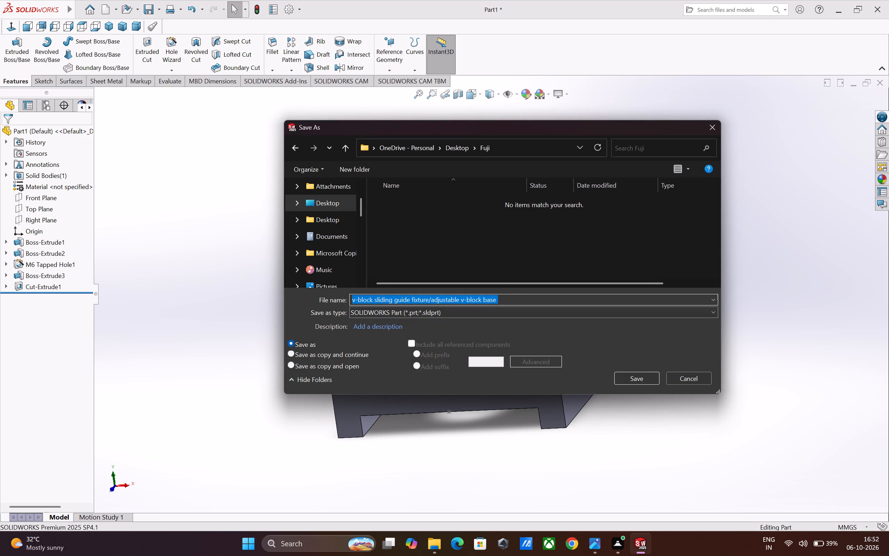
{"action": "left_click", "coordinate": [432, 300]}
{"action": "key", "text": "BackSpace"}
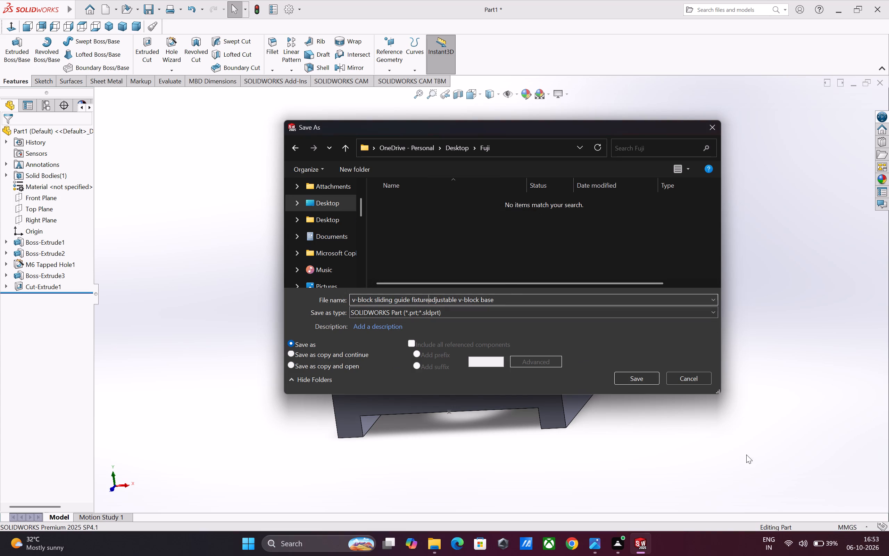
{"action": "key", "text": "space"}
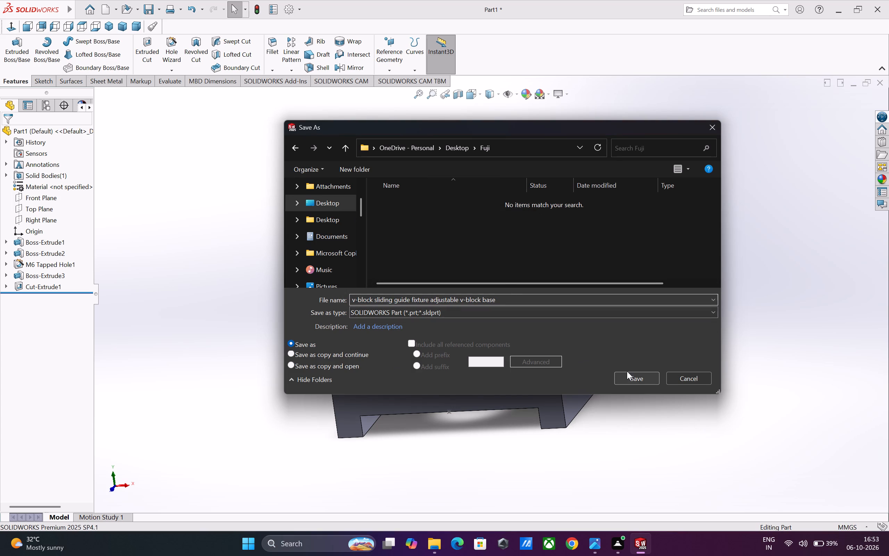
{"action": "left_click", "coordinate": [627, 371]}
{"action": "left_click", "coordinate": [633, 378]}
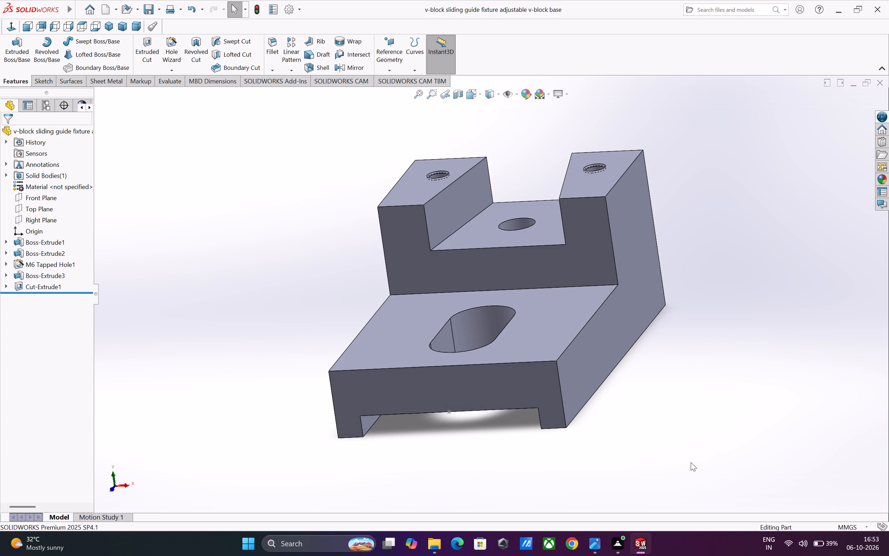
{"action": "key", "text": "ctrl+s"}
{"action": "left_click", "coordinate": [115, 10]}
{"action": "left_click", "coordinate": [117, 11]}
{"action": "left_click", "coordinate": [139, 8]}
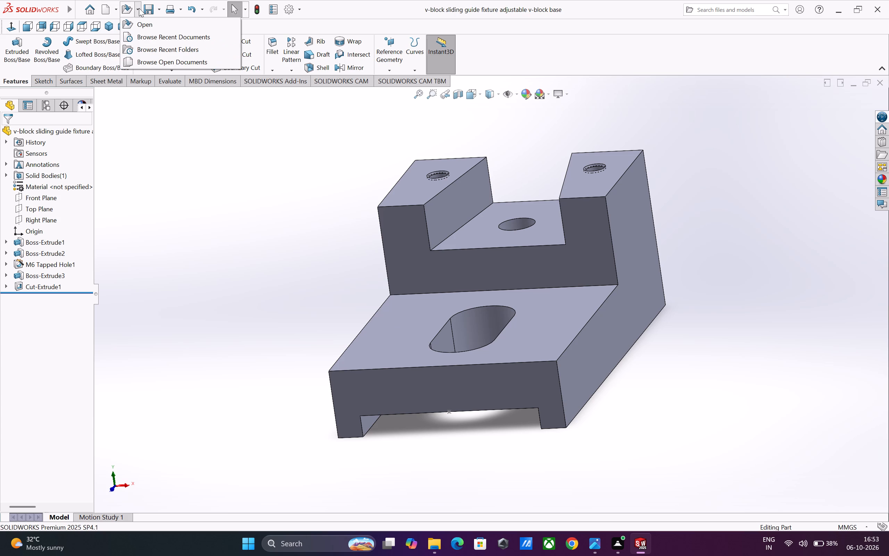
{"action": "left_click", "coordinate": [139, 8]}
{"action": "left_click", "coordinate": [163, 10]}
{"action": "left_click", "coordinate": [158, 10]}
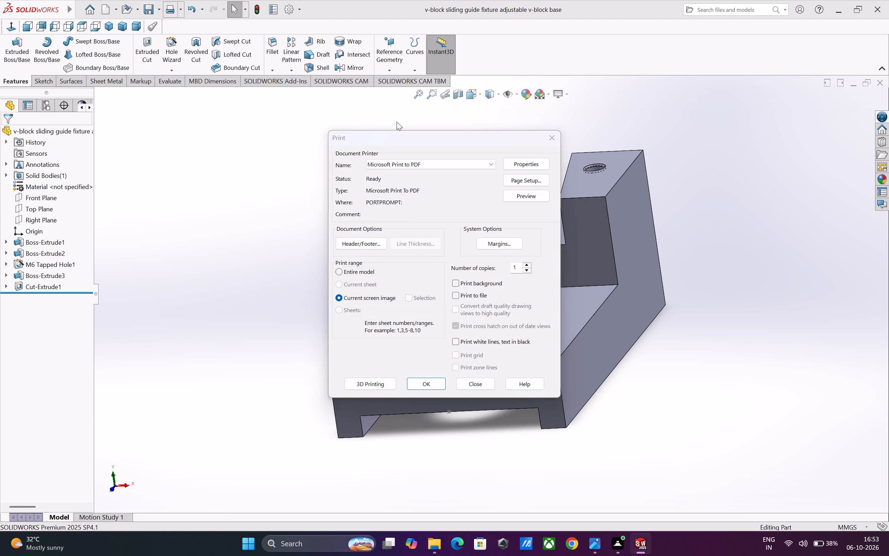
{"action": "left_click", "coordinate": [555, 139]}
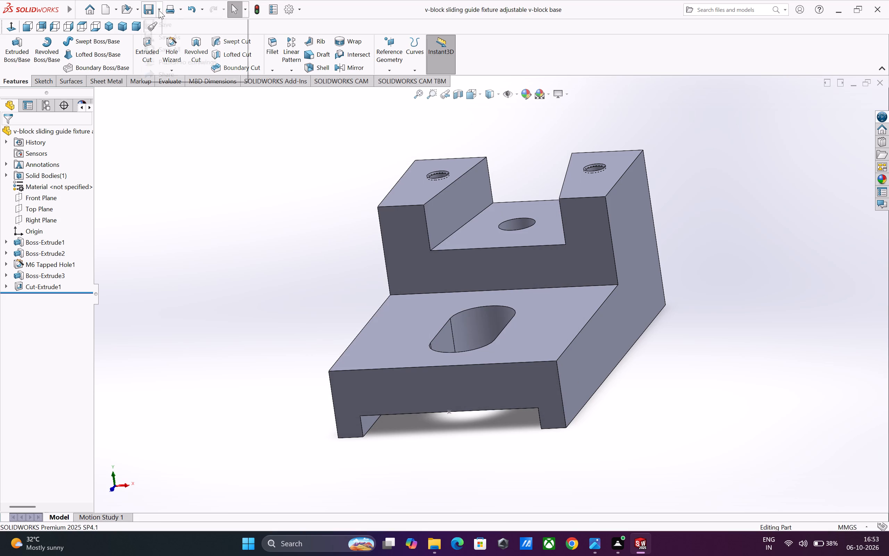
Save a copy of the part in Adobe Portable Document Format (*.pdf) to the Desktop's Fuji folder, keeping the same file name.
{"action": "left_click", "coordinate": [159, 10]}
{"action": "left_click", "coordinate": [167, 39]}
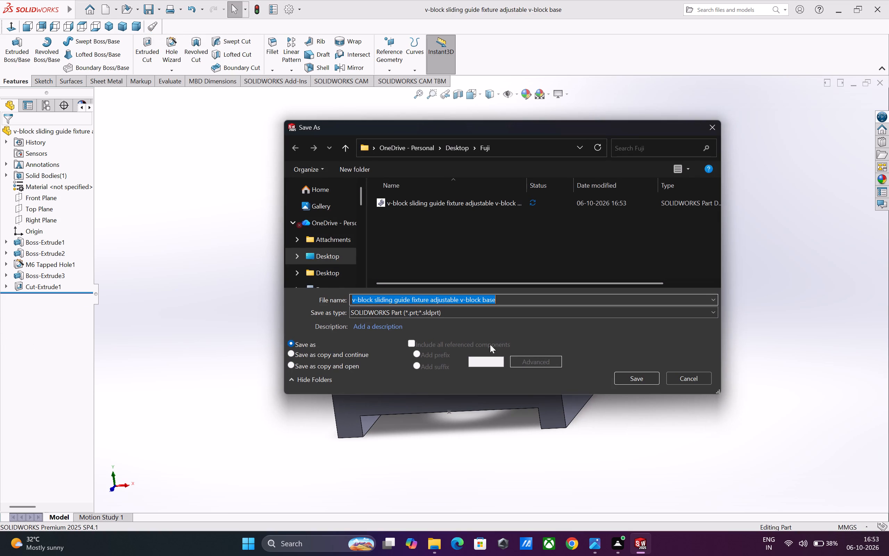
{"action": "left_click", "coordinate": [504, 315]}
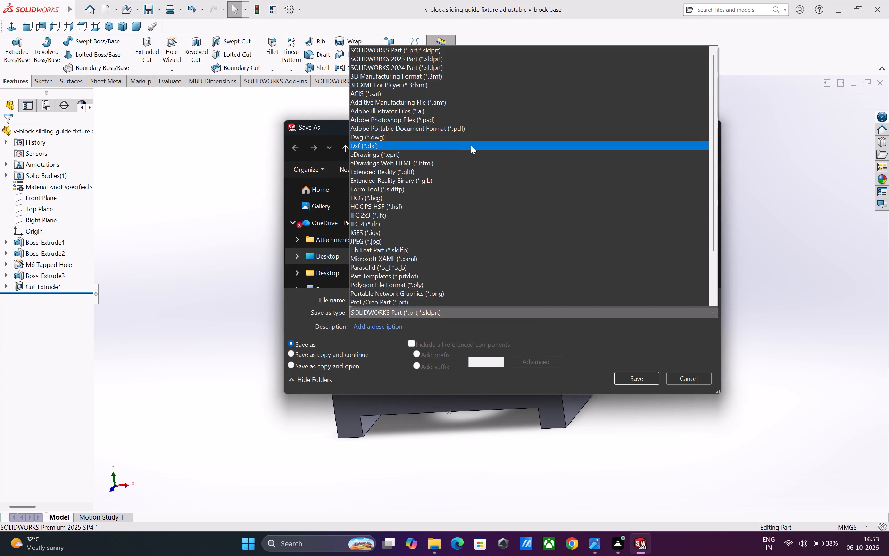
{"action": "left_click", "coordinate": [471, 130]}
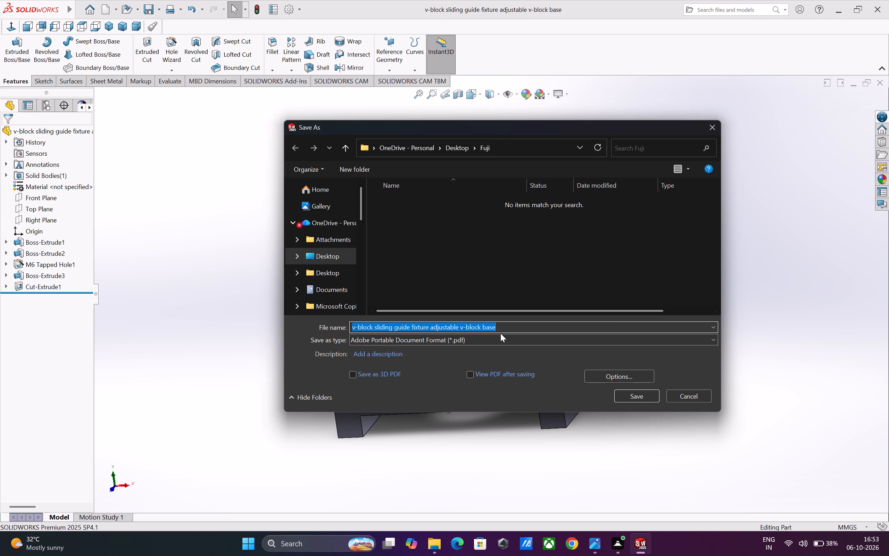
{"action": "left_click", "coordinate": [313, 256]}
{"action": "double_click", "coordinate": [408, 248]}
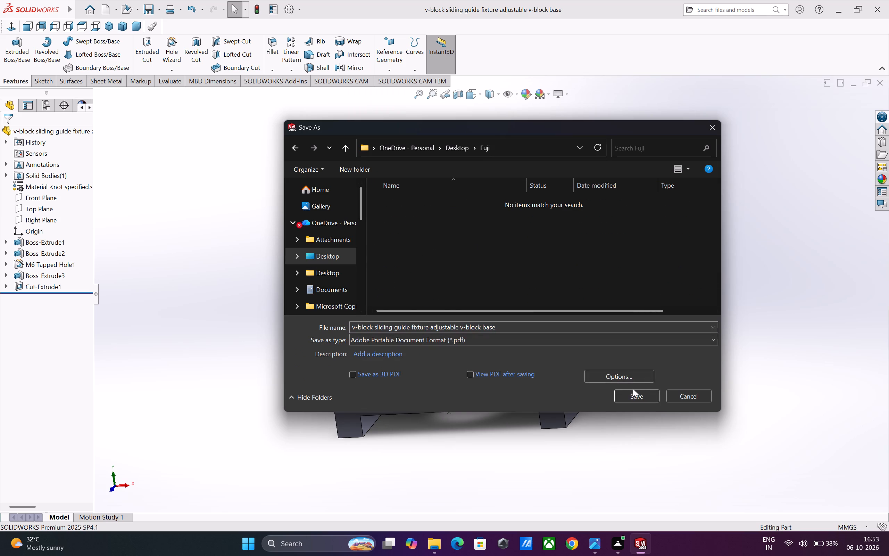
{"action": "left_click", "coordinate": [632, 399]}
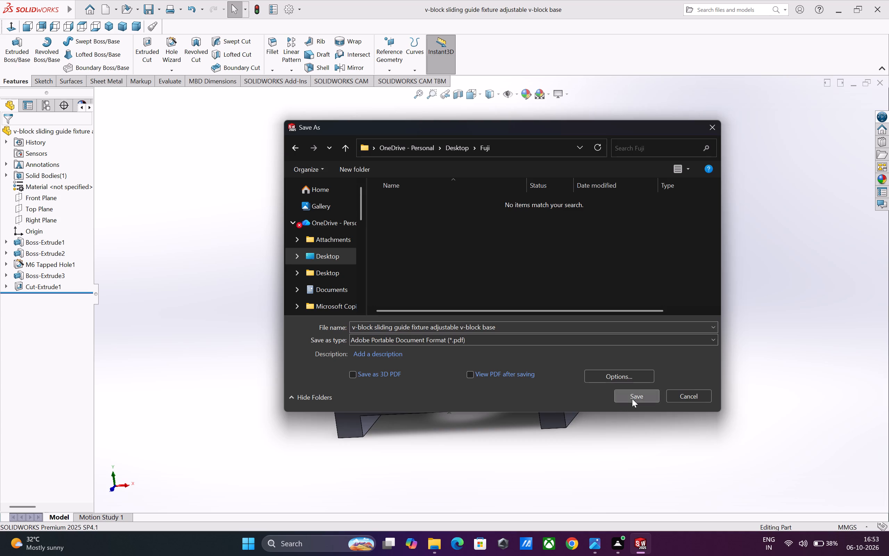